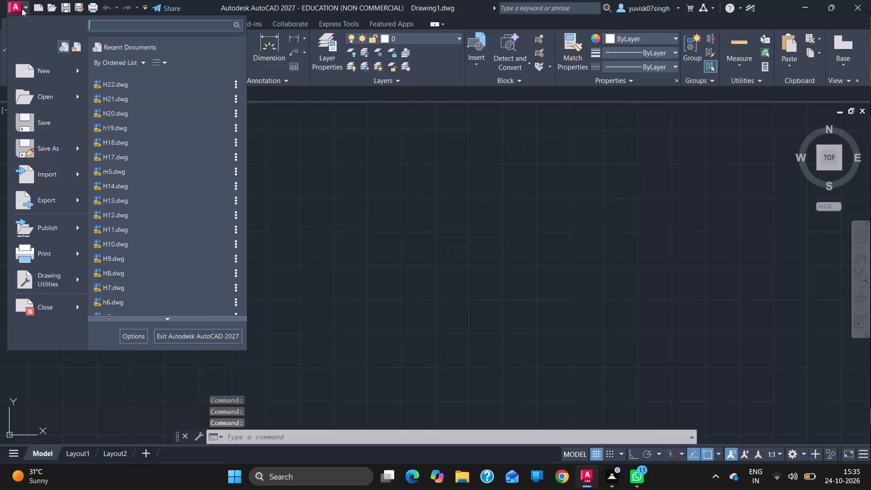
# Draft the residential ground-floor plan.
# Configure the drawing units with Architectural length type and Inches as the insertion scale.
pyautogui.click(53, 279)
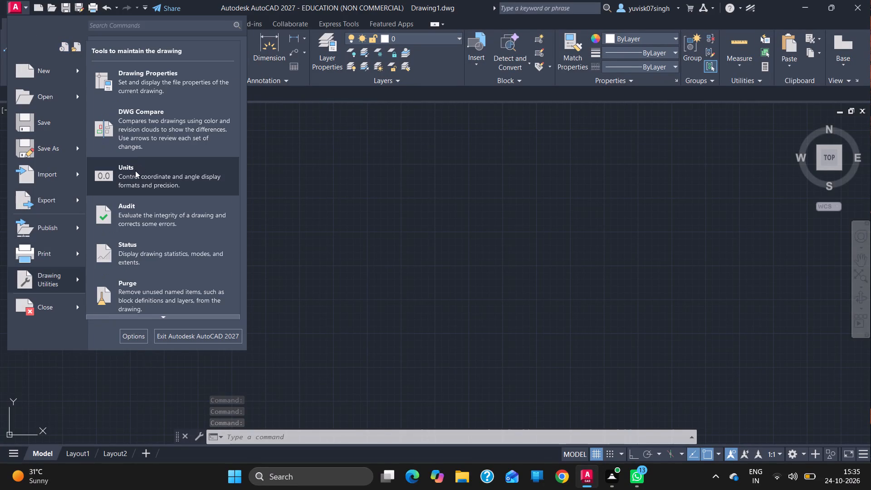
pyautogui.click(135, 171)
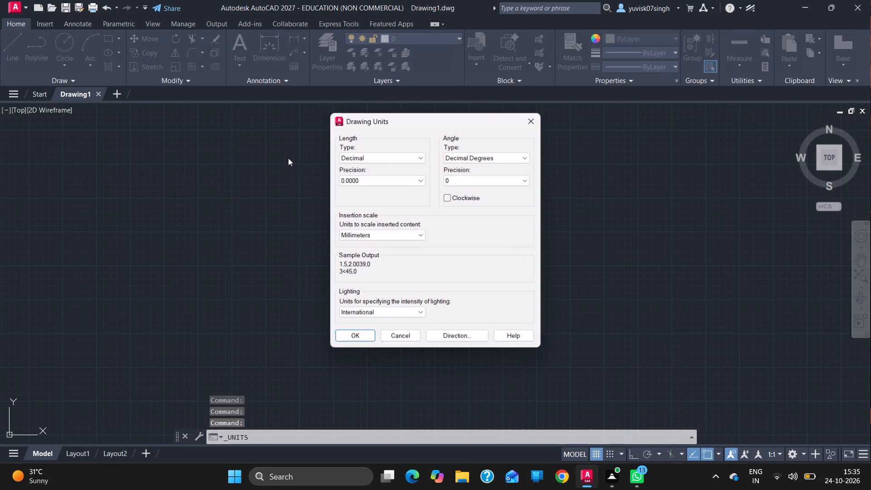
pyautogui.click(382, 159)
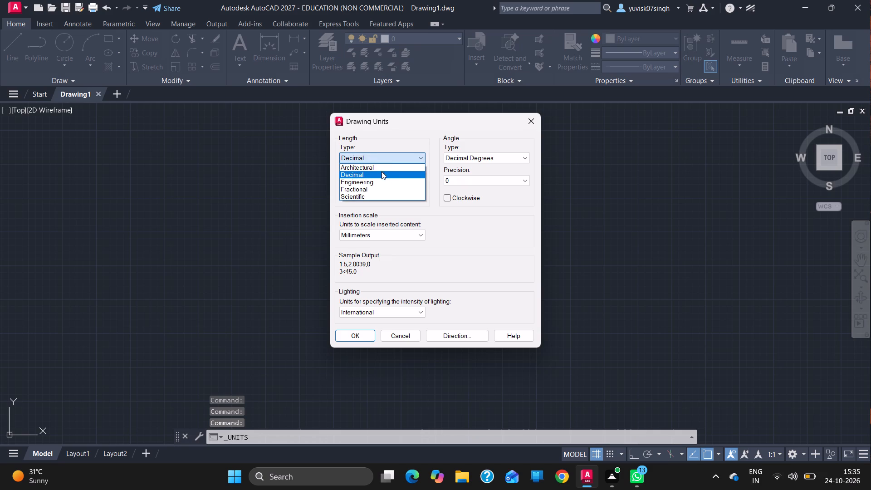
pyautogui.click(382, 168)
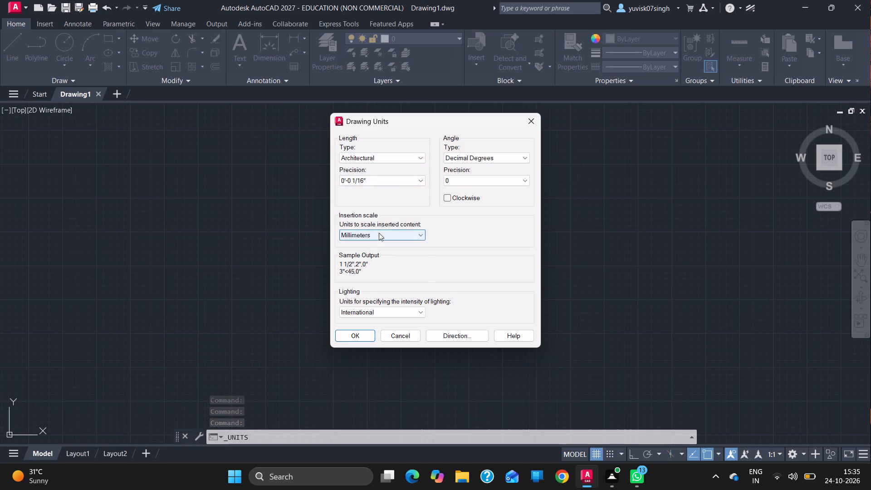
pyautogui.click(379, 233)
pyautogui.click(367, 251)
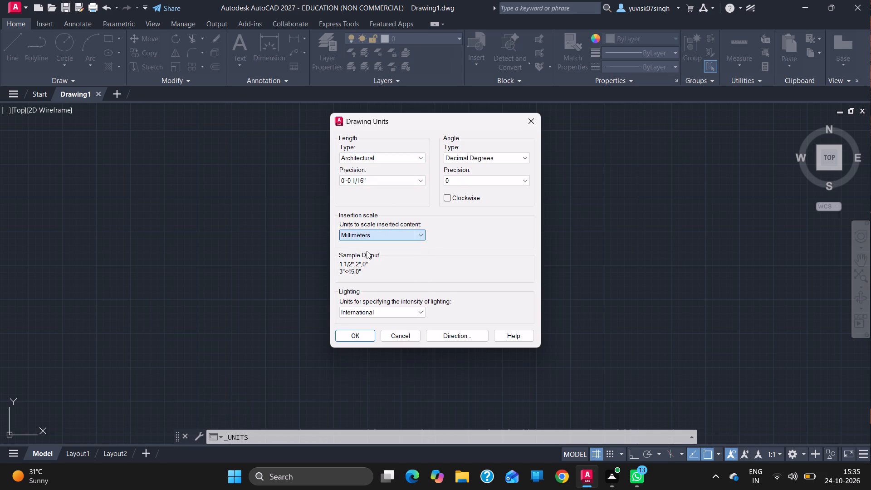
pyautogui.click(359, 341)
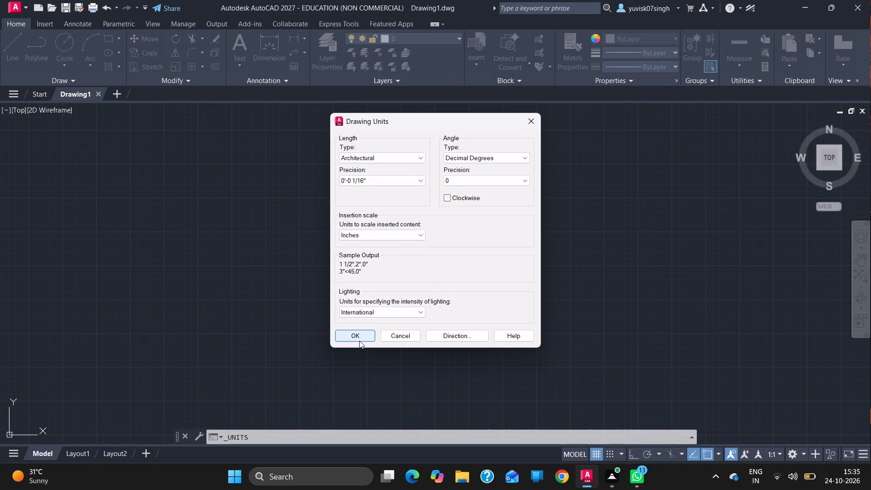
# With Ortho on, start the outline's upper edge with consecutive horizontal line segments of 9", 20'9" and 9", heading east.
pyautogui.click(16, 49)
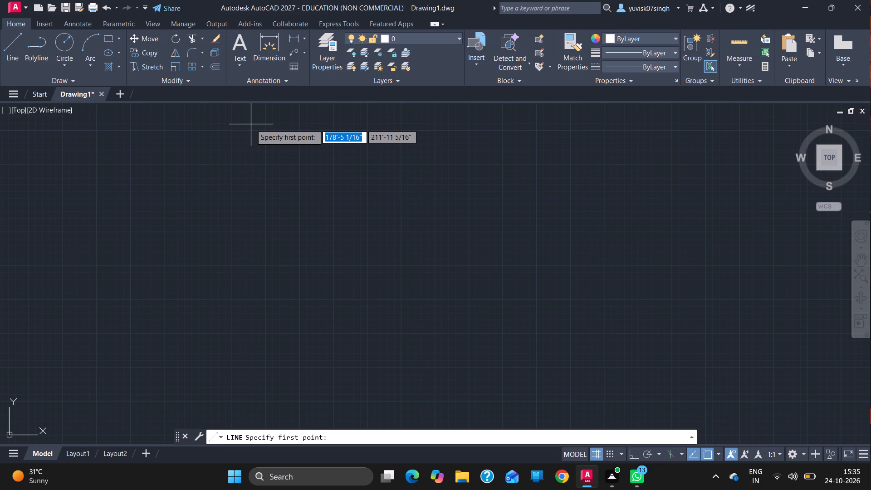
pyautogui.click(240, 203)
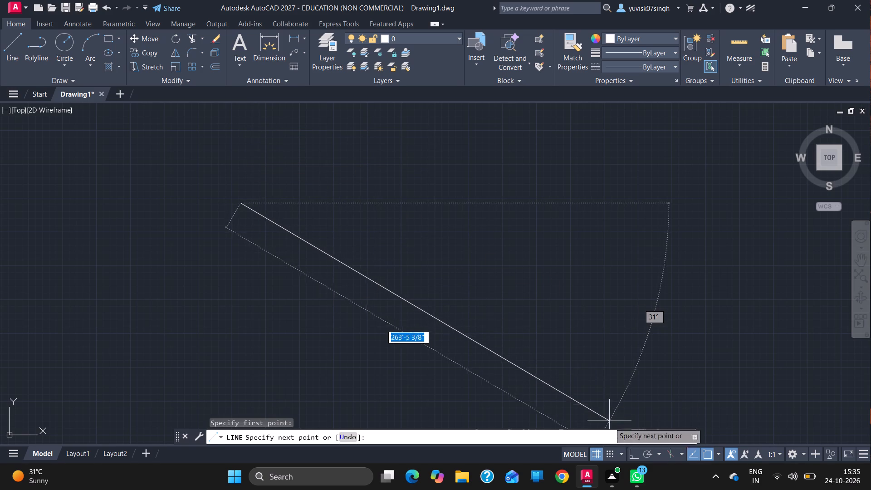
pyautogui.click(631, 454)
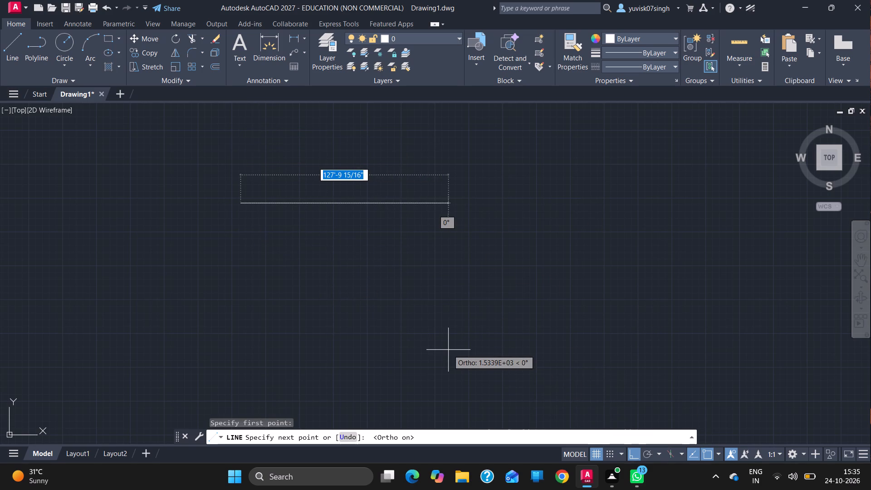
pyautogui.press('9')
pyautogui.press('Return')
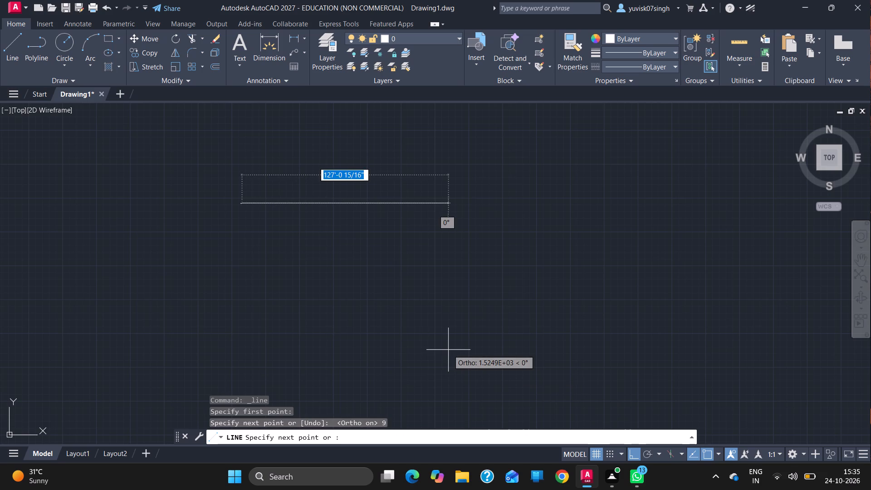
pyautogui.press('2')
pyautogui.press('0')
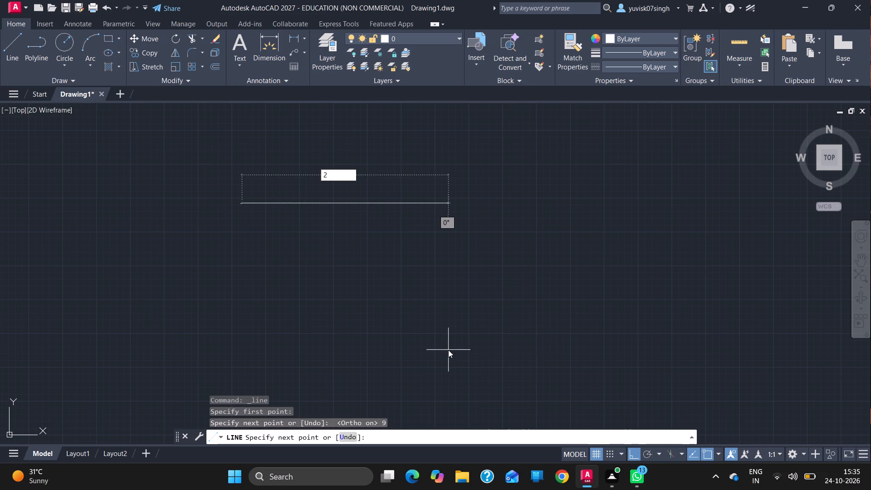
pyautogui.press("'")
pyautogui.press('9')
pyautogui.press('Return')
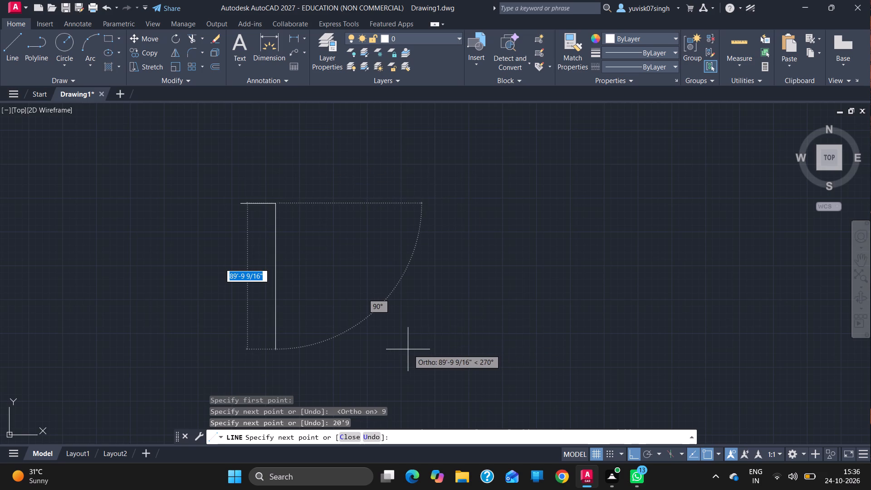
pyautogui.press('9')
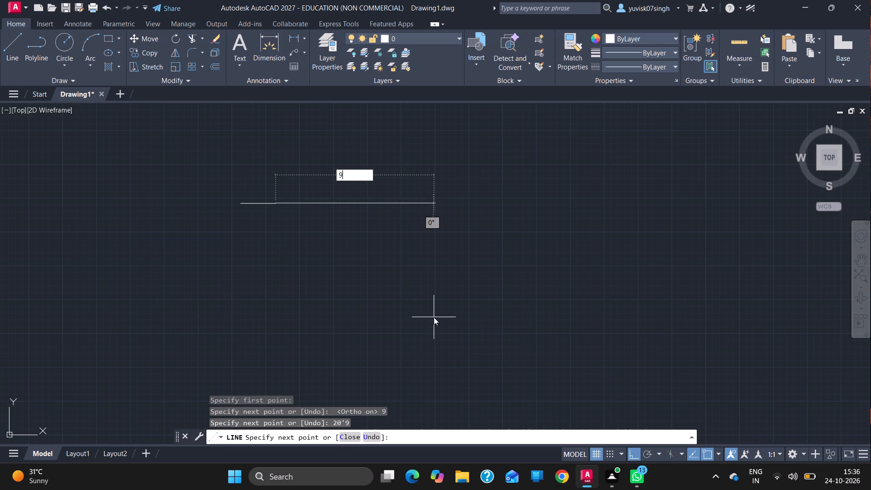
pyautogui.press('Return')
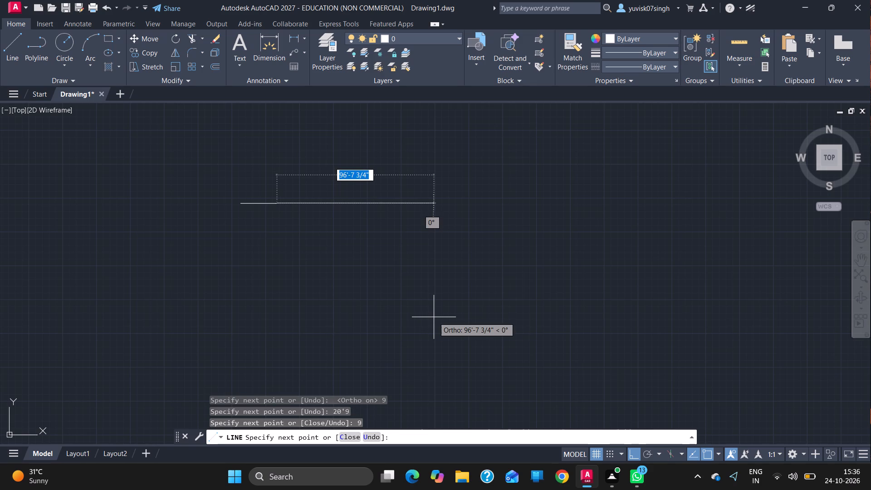
# Extend the upper edge eastward with line segments of 10' and 9" to reach its corner.
pyautogui.press('1')
pyautogui.press('0')
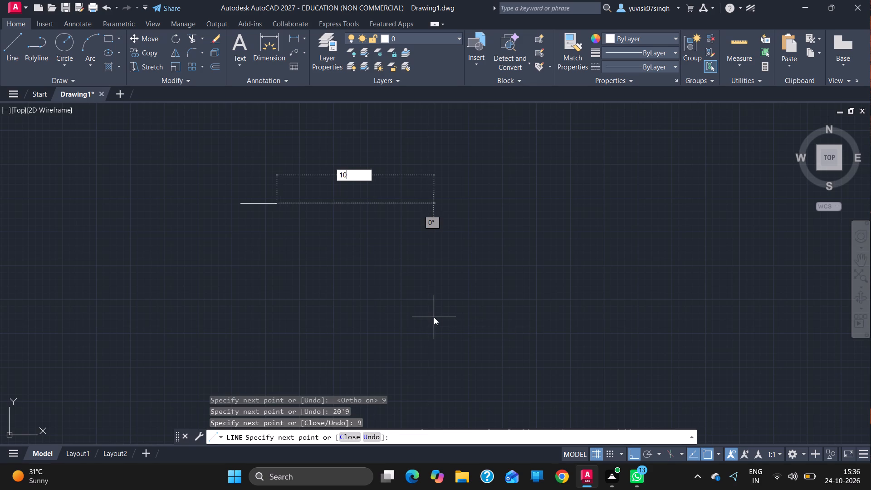
pyautogui.press("'")
pyautogui.press('Return')
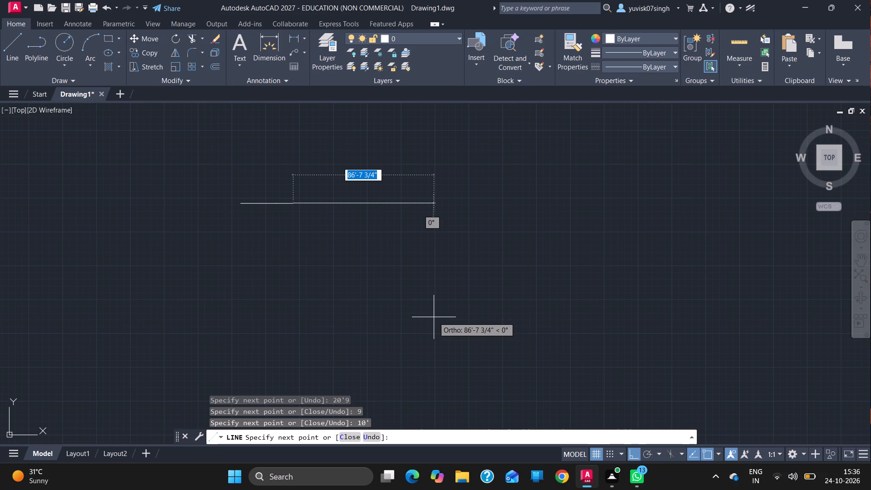
pyautogui.press('9')
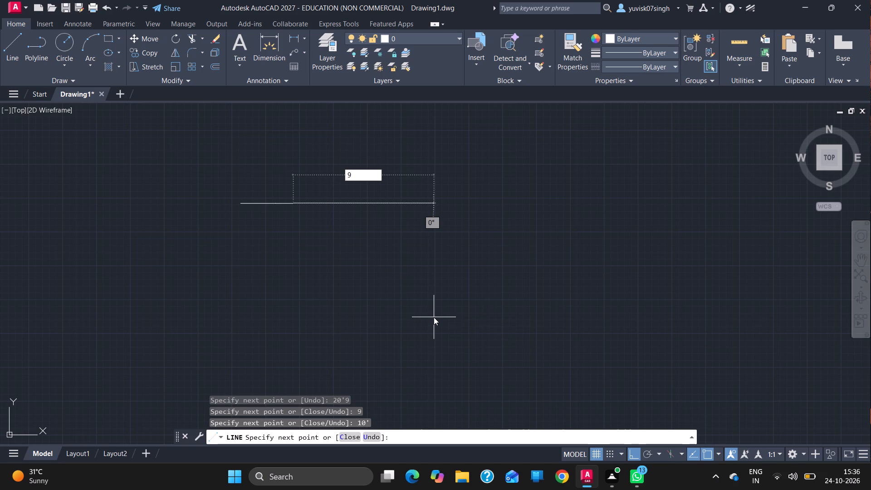
pyautogui.press('Return')
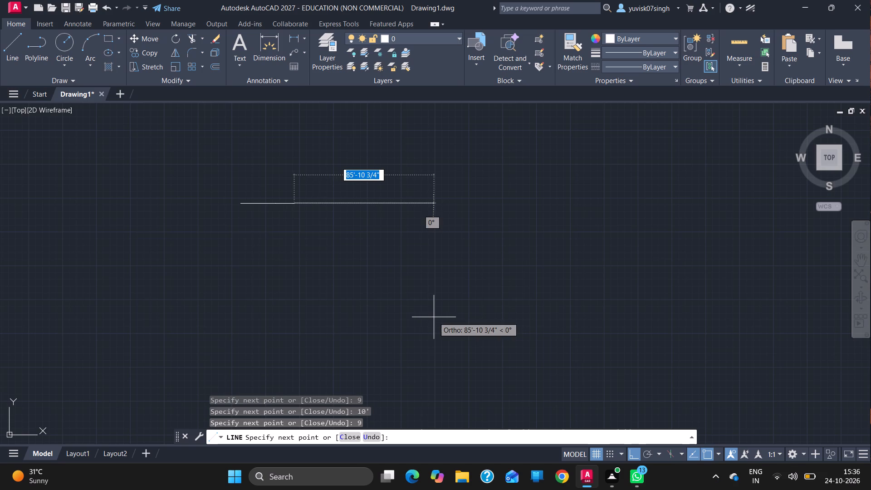
# Begin the outline's east edge with consecutive vertical line segments of 9" and 16' going down.
pyautogui.keyDown('ctrl'); pyautogui.scroll(4, 434, 317); pyautogui.keyUp('ctrl')
pyautogui.keyDown('ctrl'); pyautogui.scroll(-3, 434, 317); pyautogui.keyUp('ctrl')
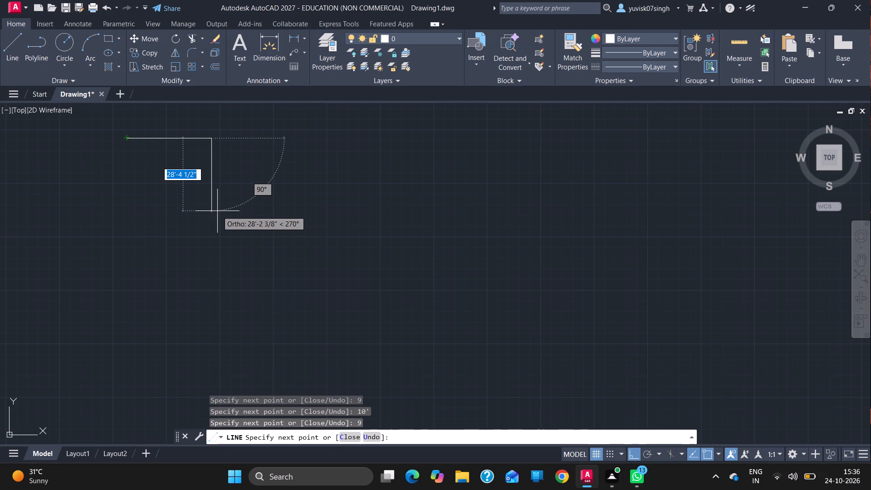
pyautogui.press('9')
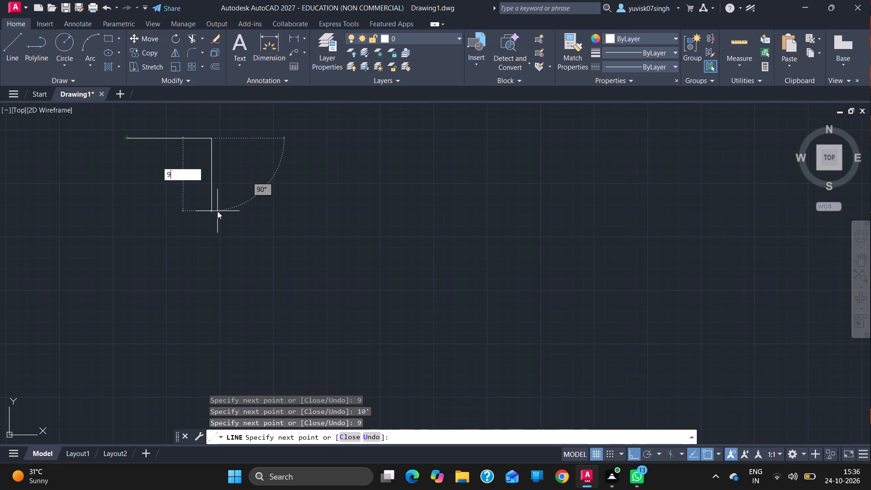
pyautogui.press('Return')
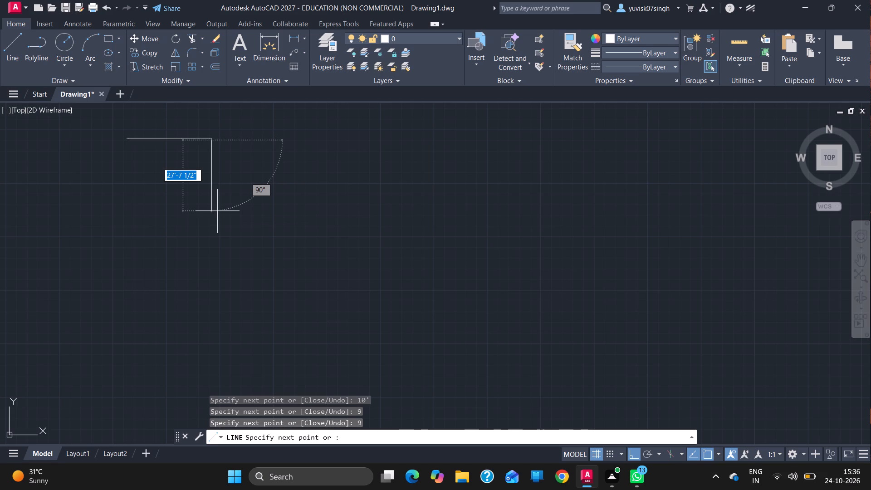
pyautogui.press('1')
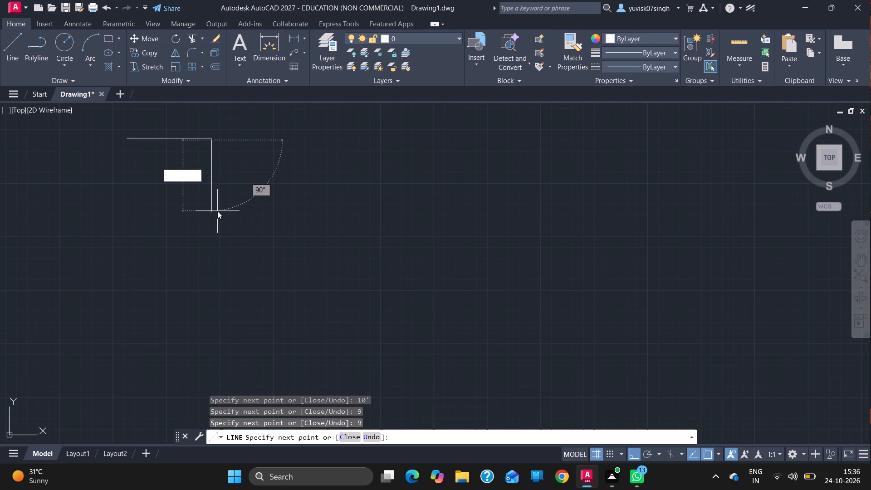
pyautogui.press('Escape')
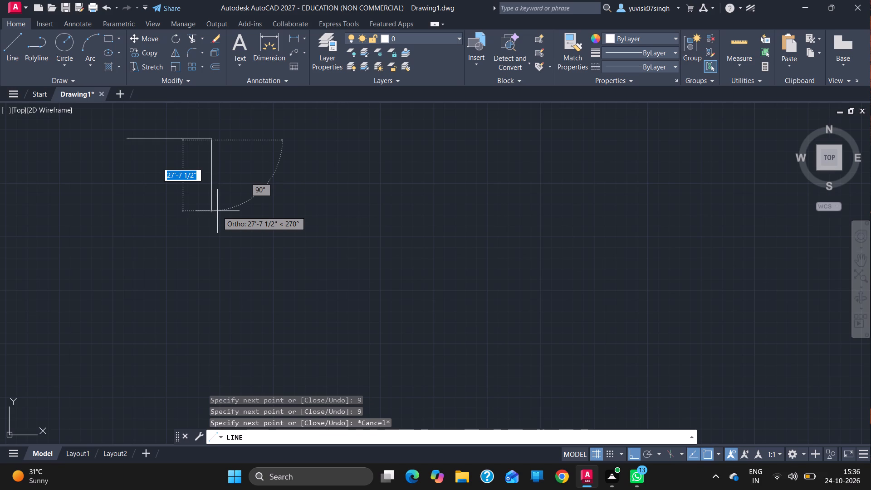
pyautogui.press('1')
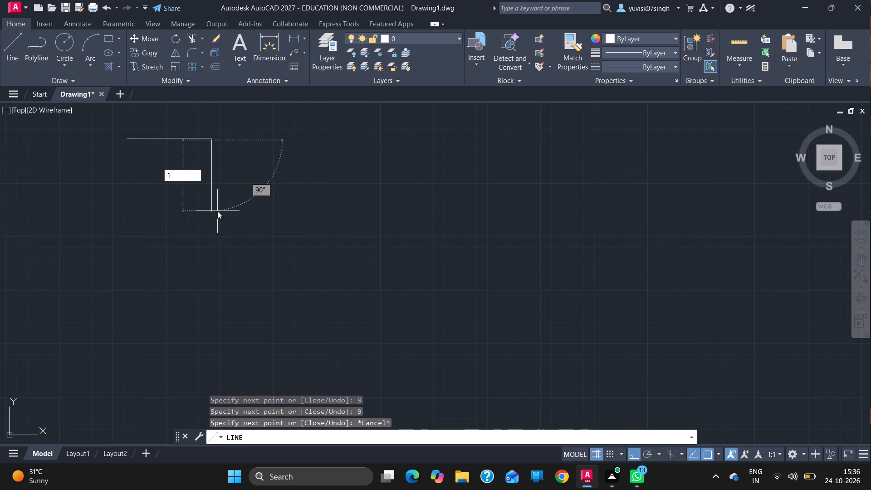
pyautogui.write("6'")
pyautogui.press('Return')
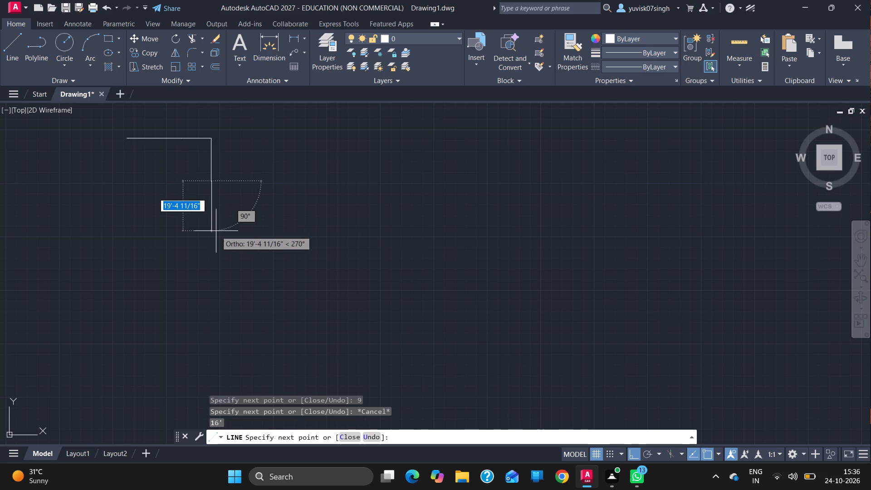
# Continue the east edge downward with line segments of 9", 22' and 9" to the lower corner.
pyautogui.press('9')
pyautogui.press('Return')
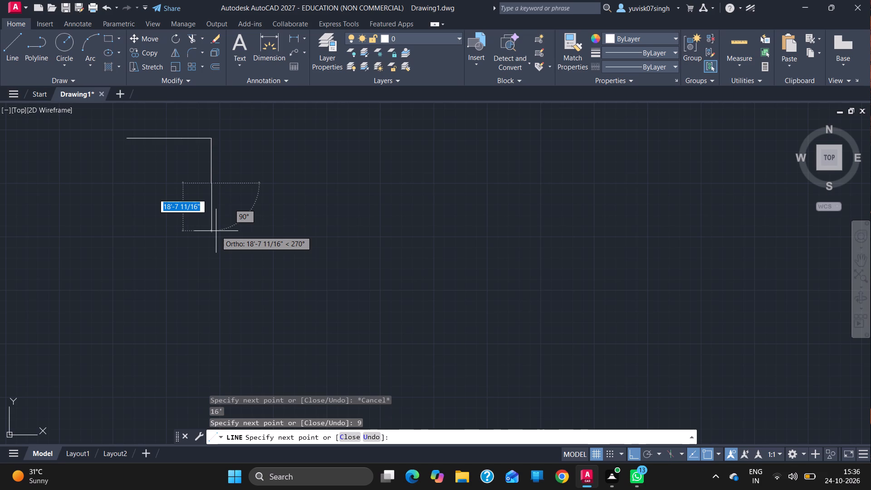
pyautogui.write('22')
pyautogui.press("'")
pyautogui.press('Return')
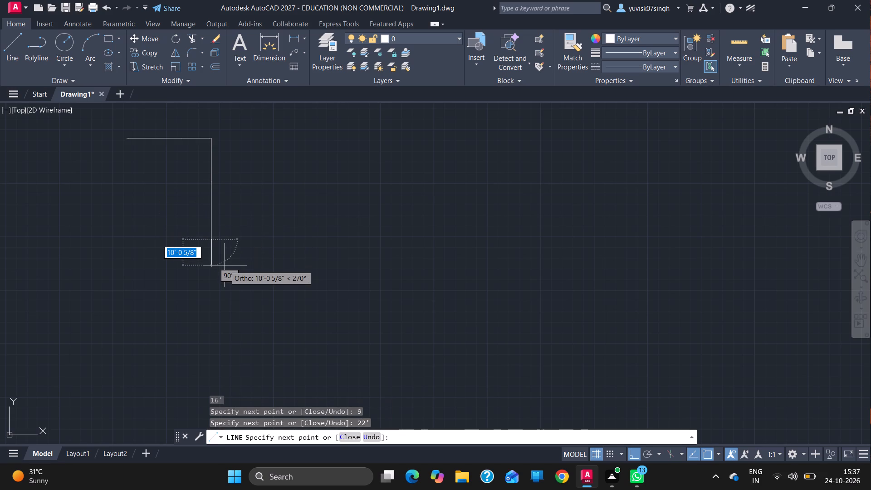
pyautogui.press('9')
pyautogui.press('Return')
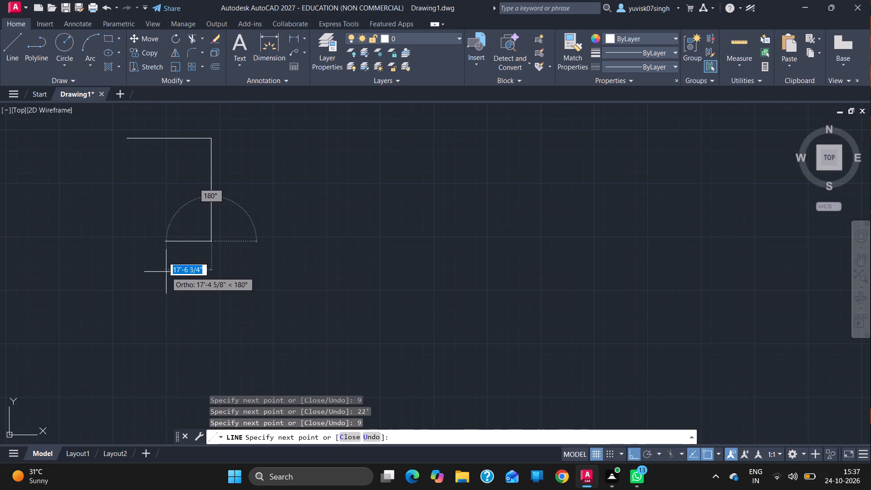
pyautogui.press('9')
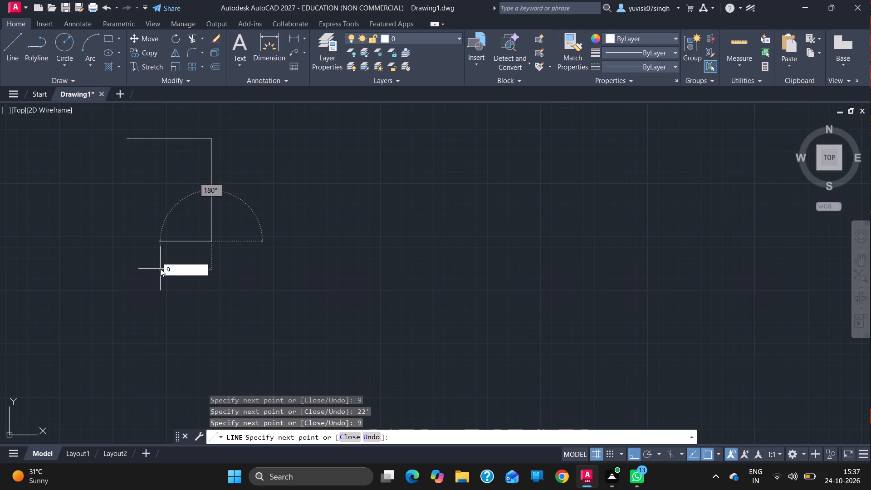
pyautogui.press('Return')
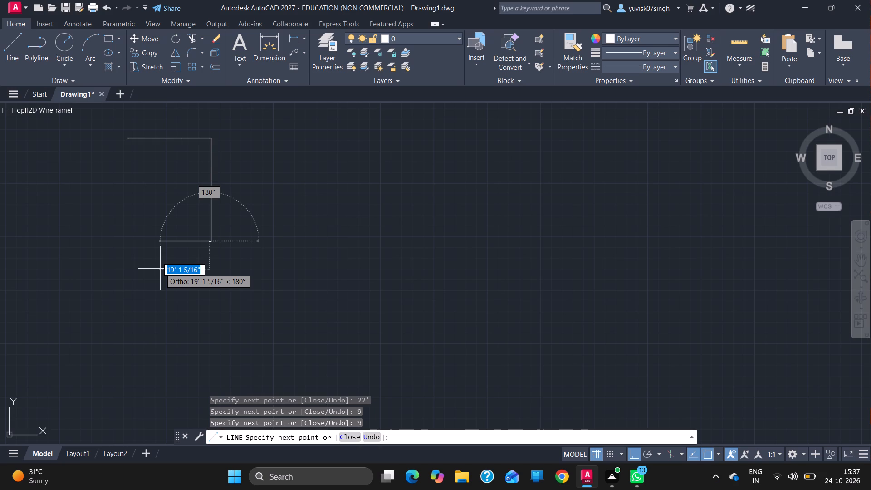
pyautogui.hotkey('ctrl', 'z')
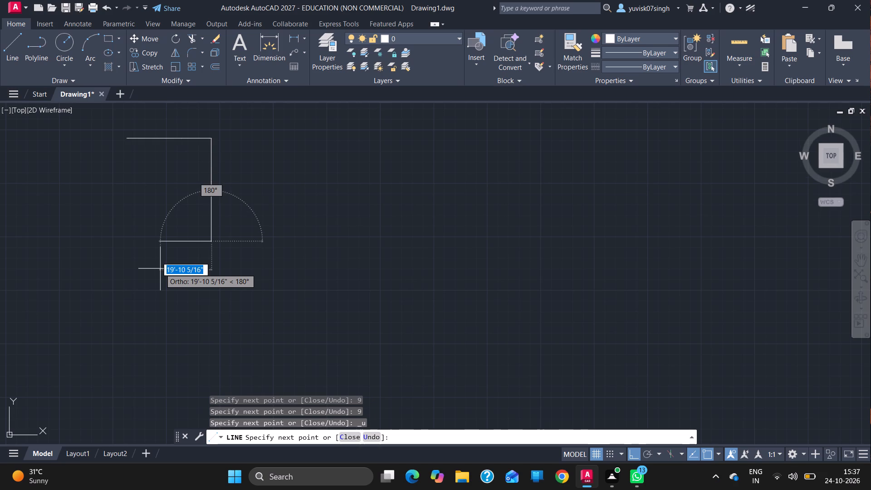
# Draw the outline's bottom edge as a single 33' line segment heading west from the lower corner.
pyautogui.write('33')
pyautogui.press("'")
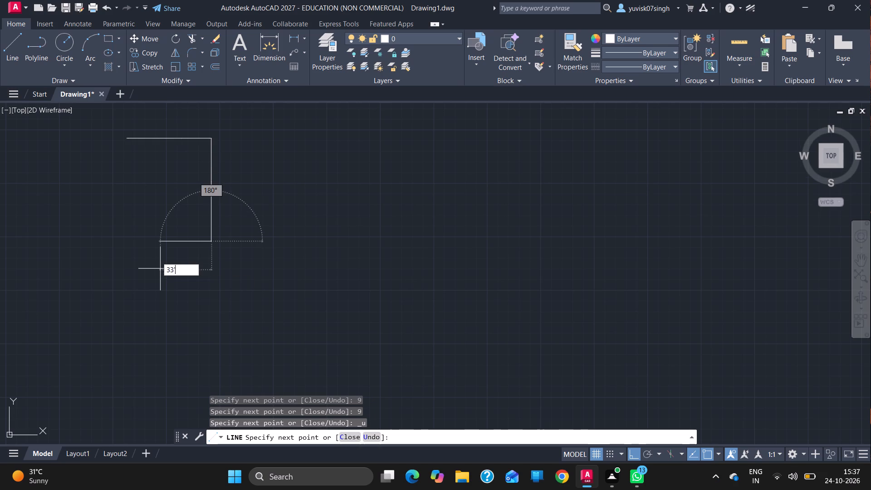
pyautogui.press('Return')
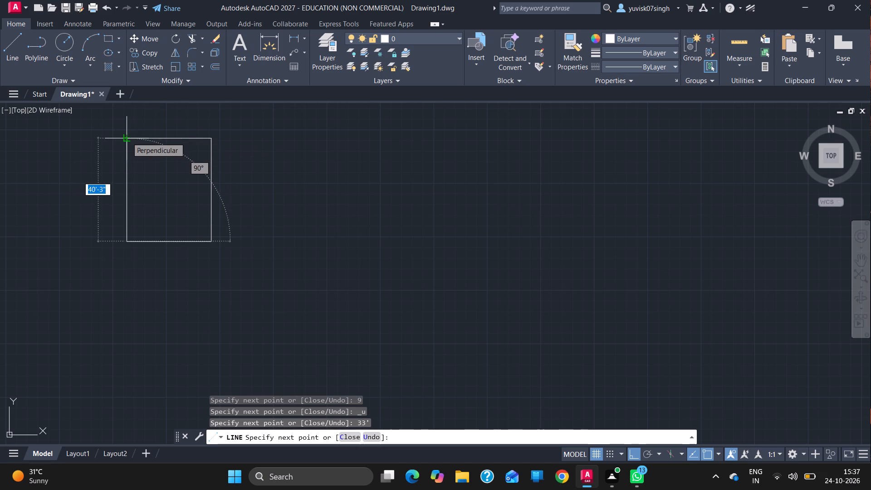
# Close the outline with a vertical west edge line running up to the start of the upper edge.
pyautogui.click(127, 137)
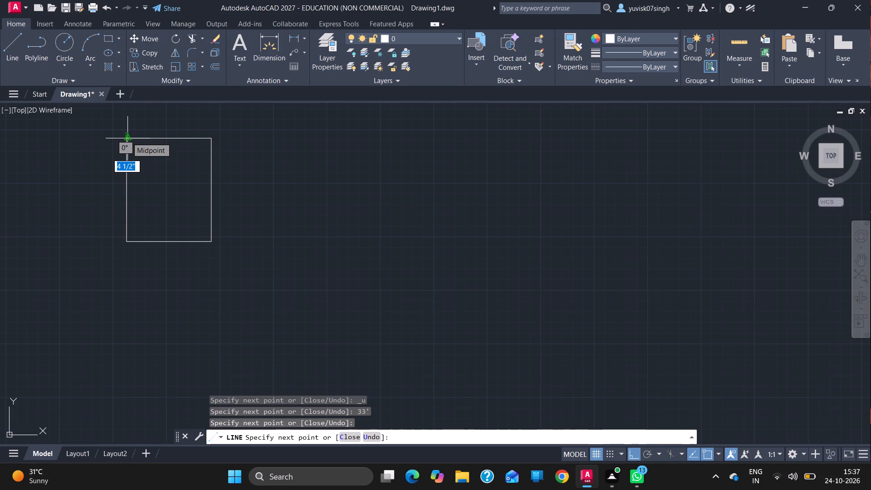
pyautogui.press('Escape')
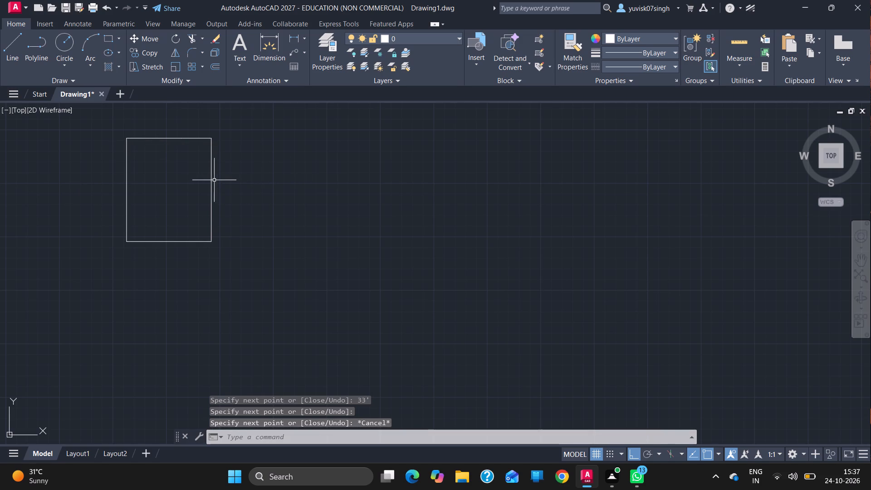
# Trim away all the line segments of the outline's east edge, leaving that side open.
pyautogui.press('t')
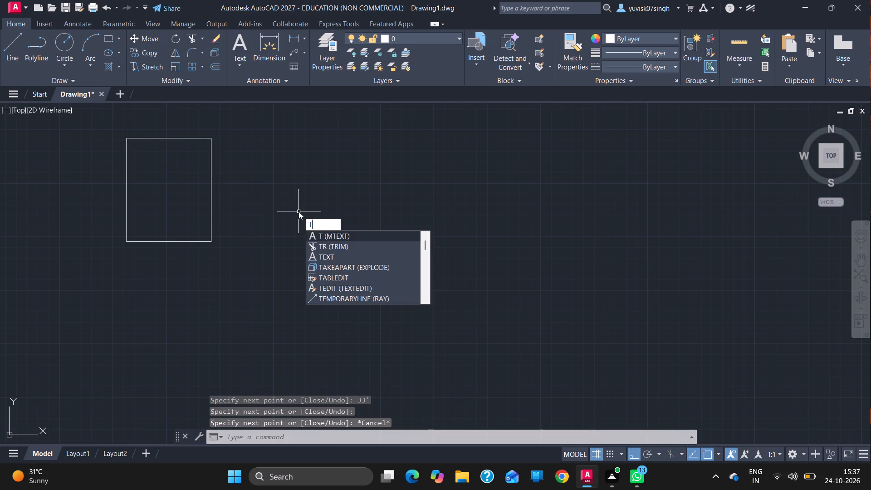
pyautogui.press('r')
pyautogui.press('Return')
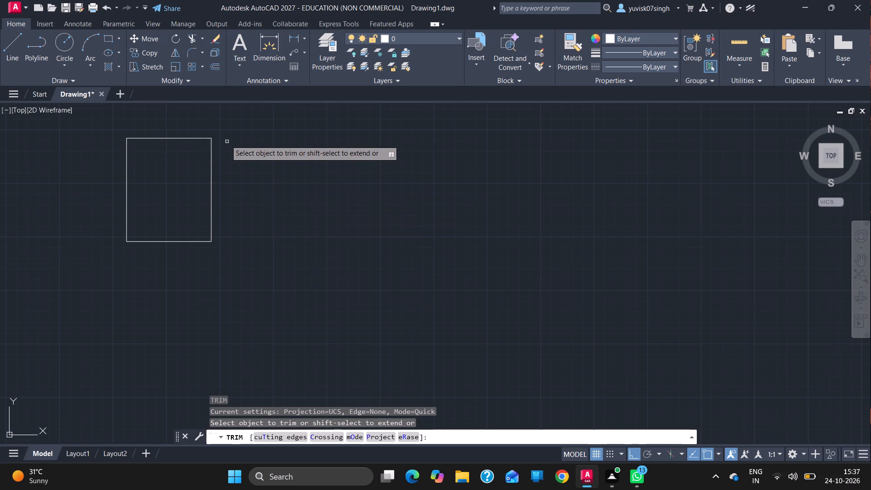
pyautogui.moveTo(226, 139); pyautogui.dragTo(252, 219)
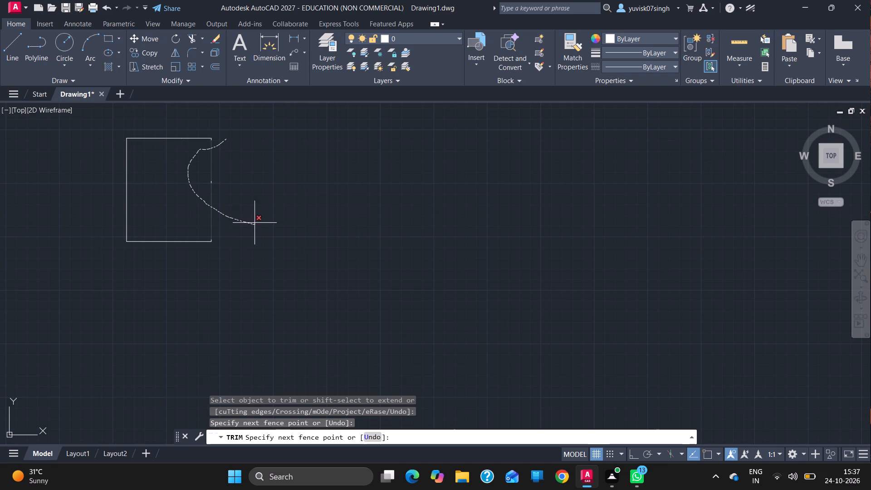
pyautogui.moveTo(252, 219); pyautogui.dragTo(215, 183)
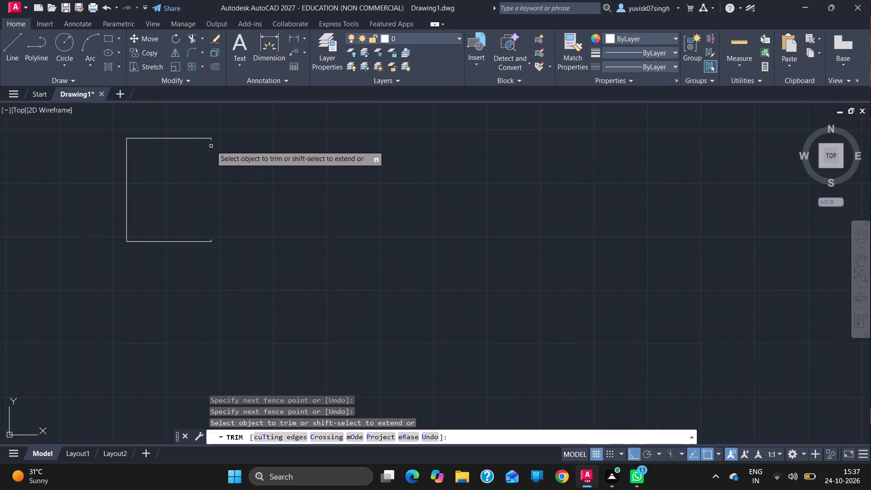
pyautogui.click(213, 140)
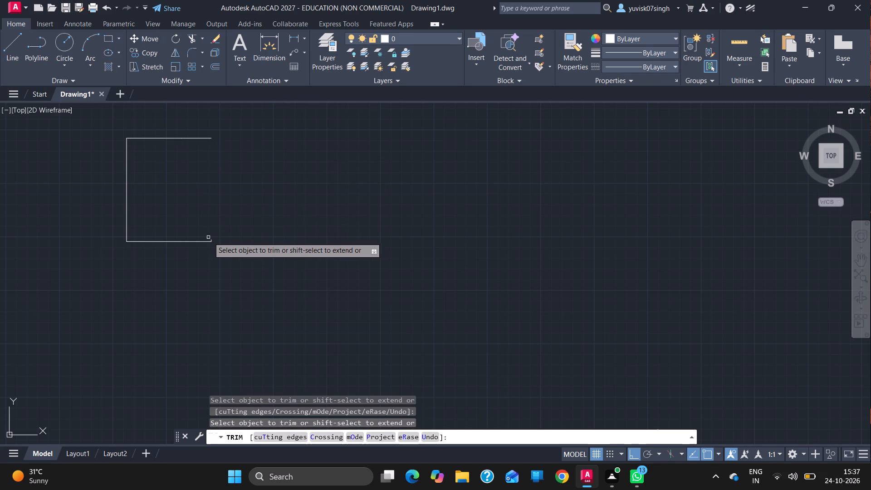
pyautogui.click(211, 239)
pyautogui.press('Escape')
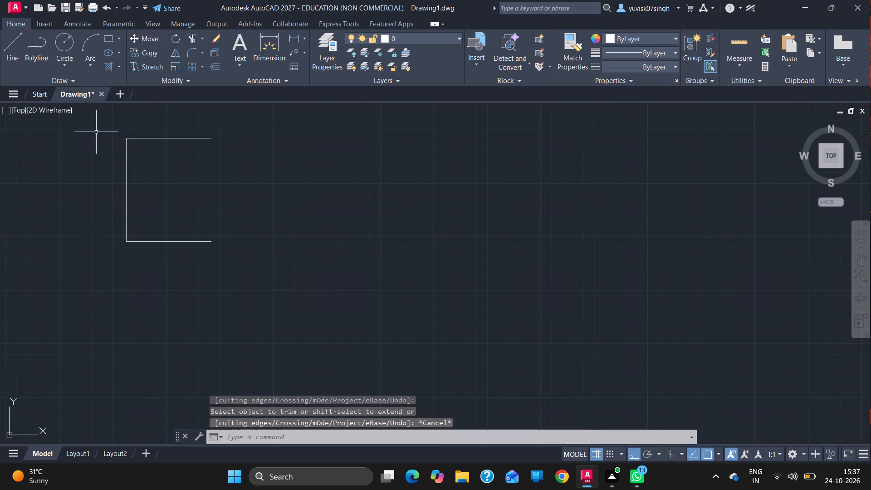
# From the outline's northwest corner, draw a 9" line east along the upper edge and a 9" line down.
pyautogui.keyDown('ctrl'); pyautogui.scroll(3, 162, 167); pyautogui.keyUp('ctrl')
pyautogui.keyDown('ctrl'); pyautogui.scroll(-5, 162, 167); pyautogui.keyUp('ctrl')
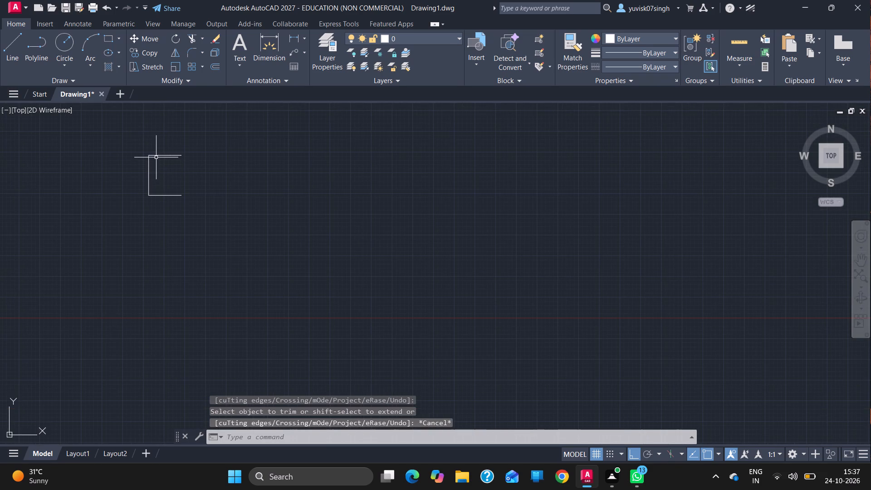
pyautogui.keyDown('ctrl'); pyautogui.scroll(4, 156, 157); pyautogui.keyUp('ctrl')
pyautogui.click(11, 38)
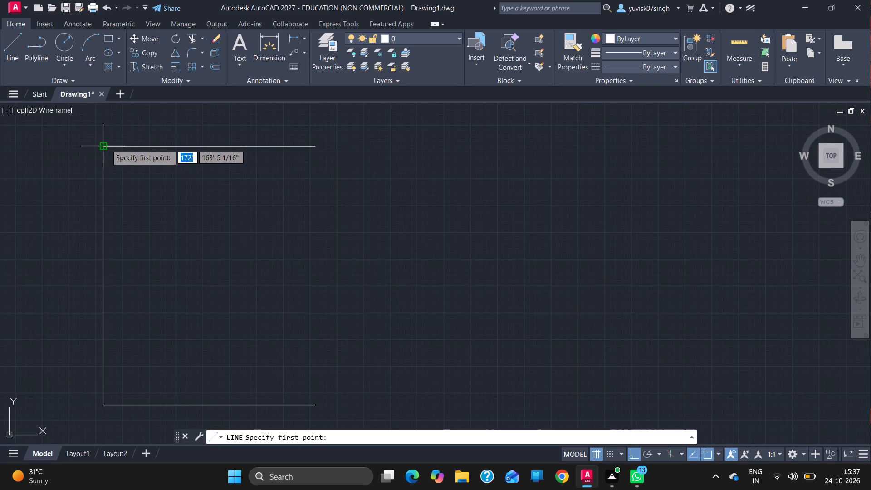
pyautogui.moveTo(103, 145); pyautogui.dragTo(111, 145)
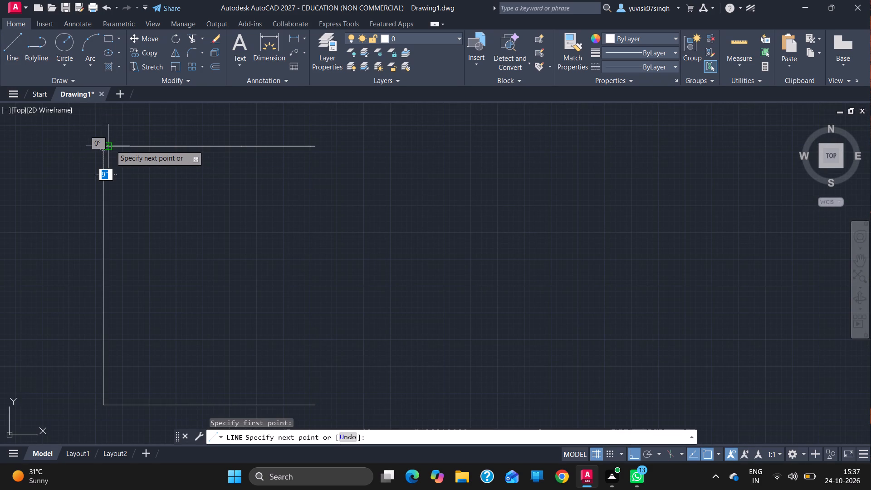
pyautogui.click(111, 145)
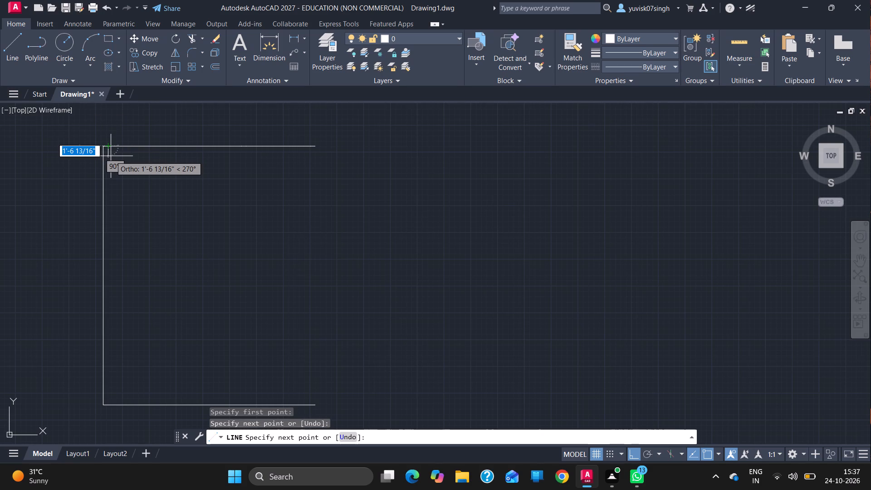
pyautogui.press('9')
pyautogui.press('Return')
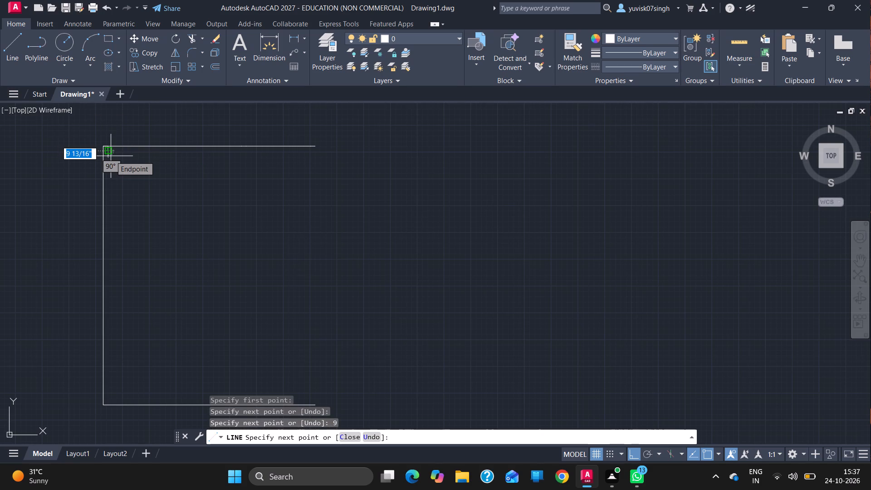
# Draw the northwest room from the 9" offset point as a closed rectangle 14' wide and 16' deep.
pyautogui.write('14')
pyautogui.press("'")
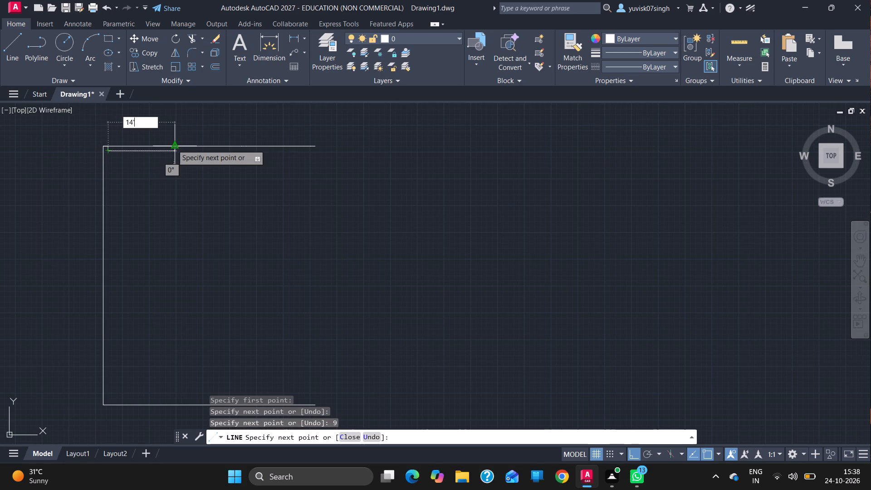
pyautogui.press('Return')
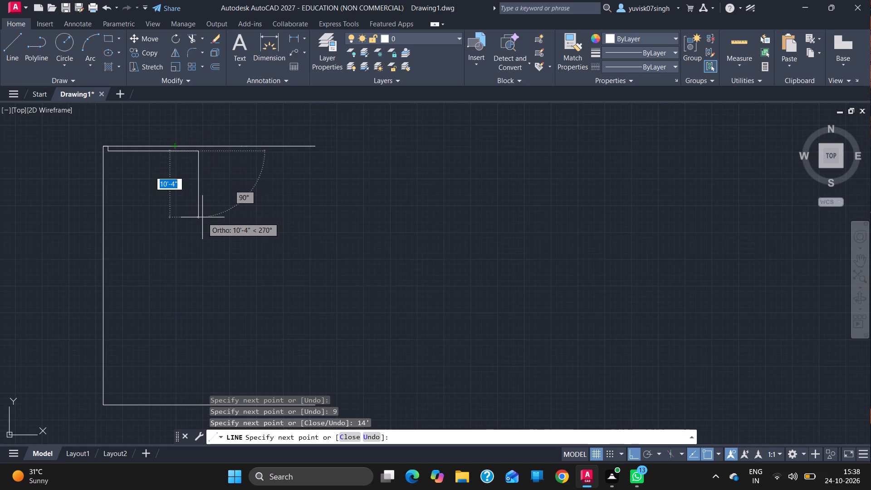
pyautogui.press('1')
pyautogui.press('6')
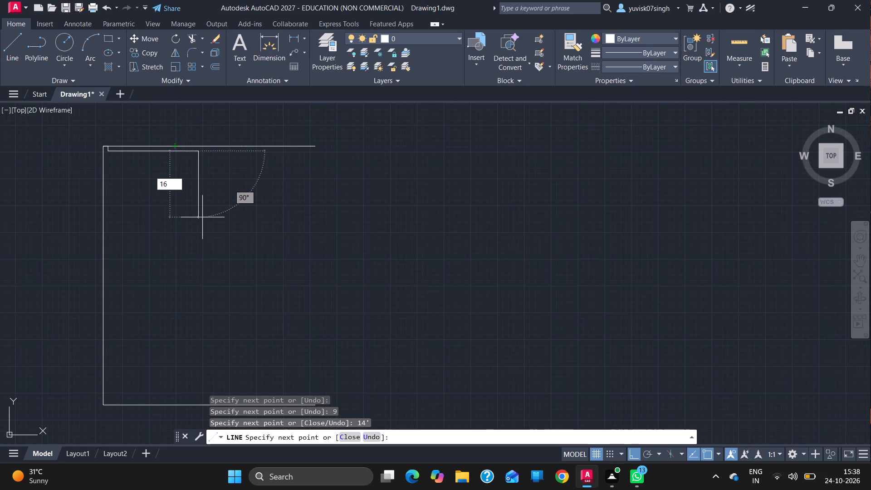
pyautogui.press("'")
pyautogui.press('Return')
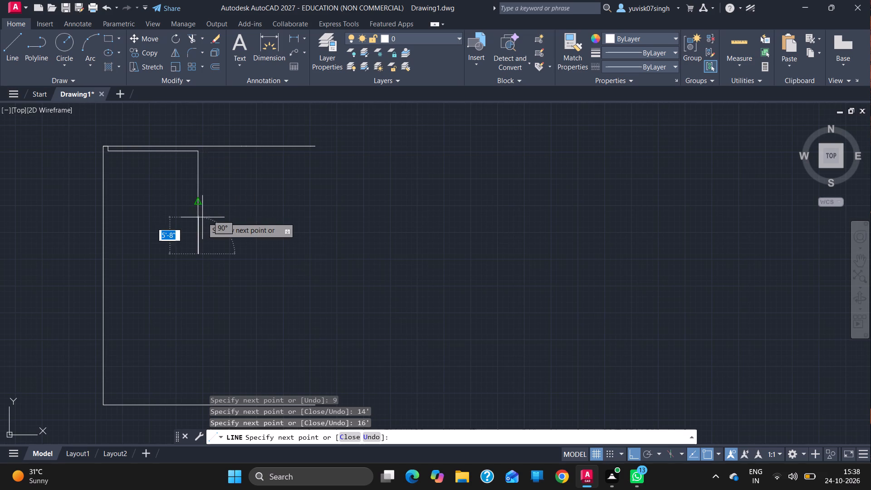
pyautogui.write('14')
pyautogui.press("'")
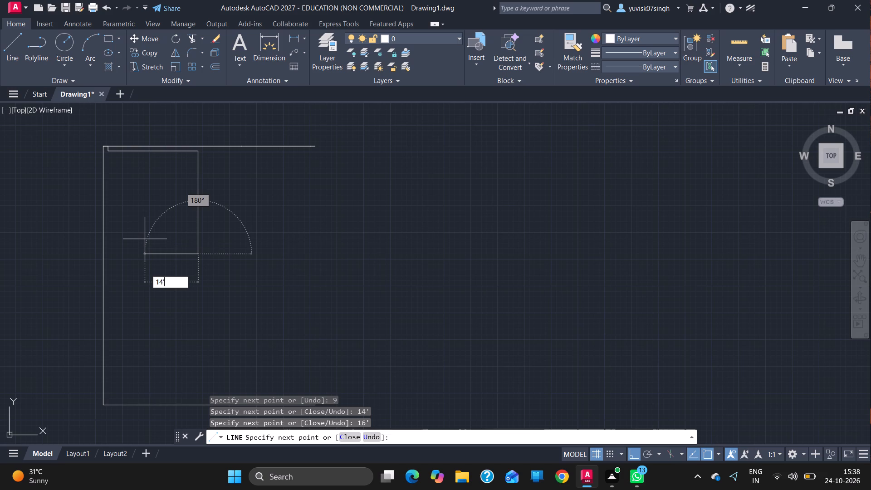
pyautogui.press('Return')
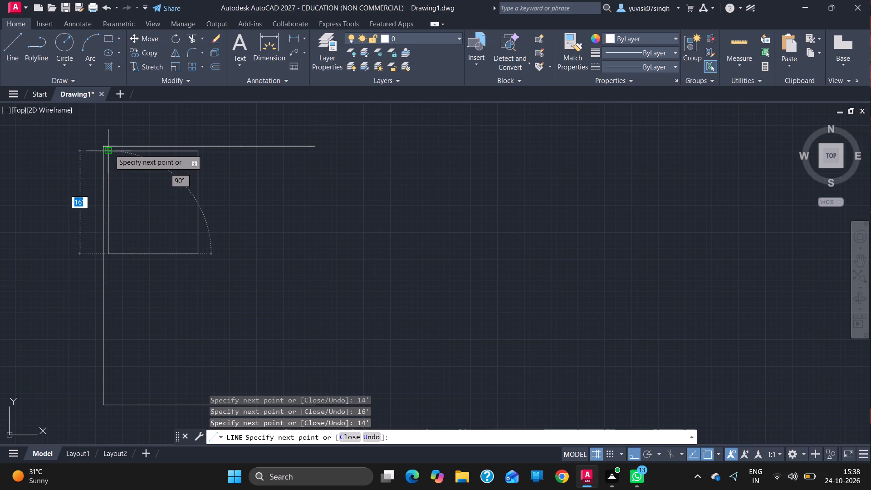
pyautogui.click(109, 149)
pyautogui.click(199, 152)
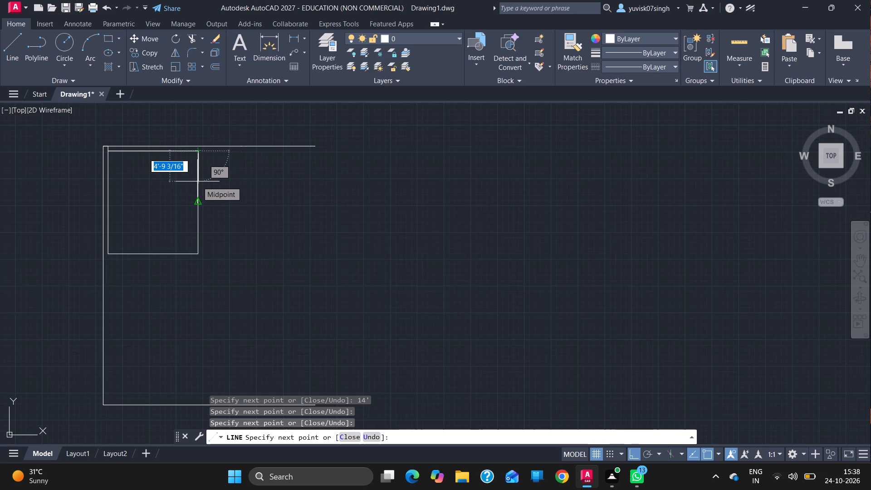
pyautogui.press('Escape')
# Draw a 20'9" line east along the upper edge from its 9" offset point, with a 9" line down at its end.
pyautogui.click(4, 52)
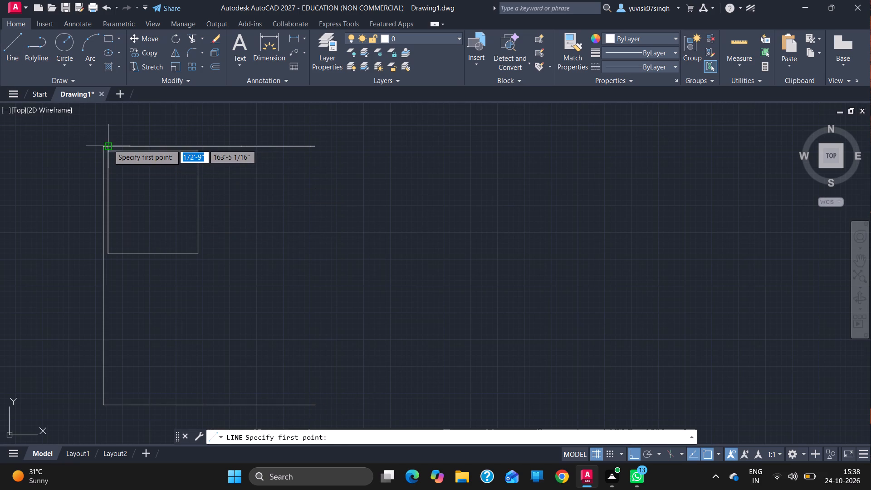
pyautogui.moveTo(108, 144); pyautogui.dragTo(271, 153)
pyautogui.write('20')
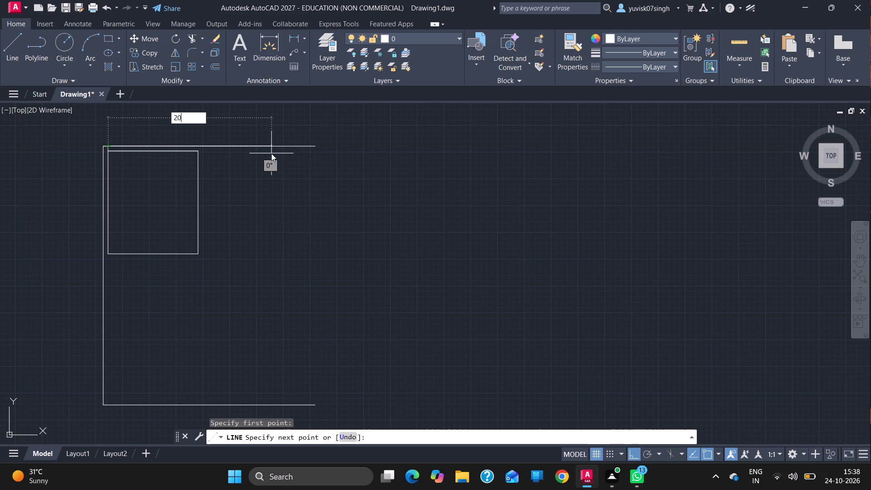
pyautogui.write("'9")
pyautogui.press('Return')
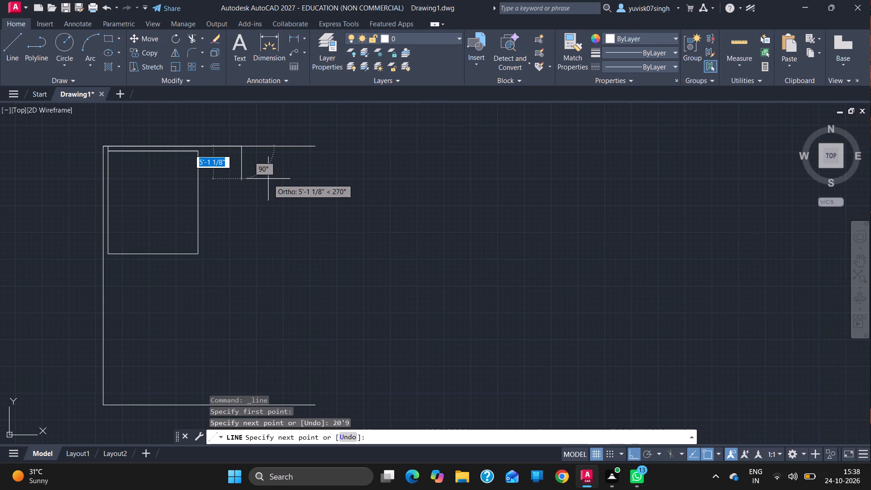
pyautogui.press('9')
pyautogui.press('Return')
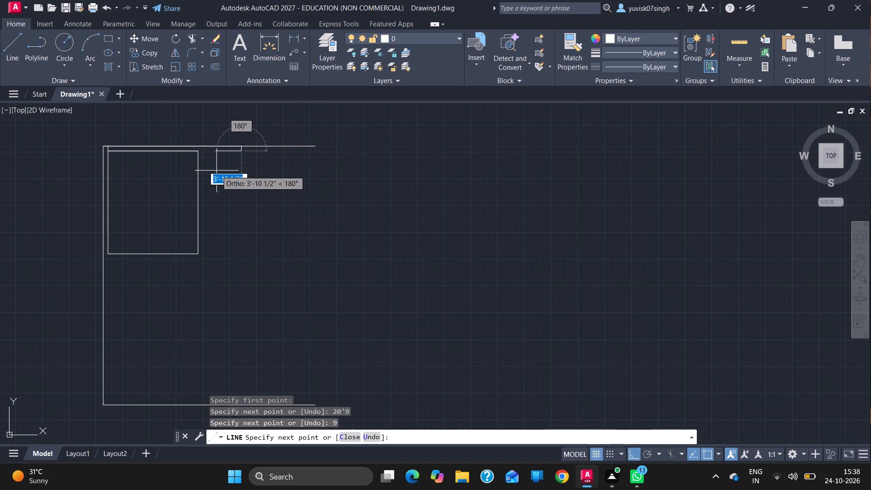
# Draw a small room east of the first one with lines 6' west, 5' down, 6' east and 5' up.
pyautogui.write("6'")
pyautogui.press('Return')
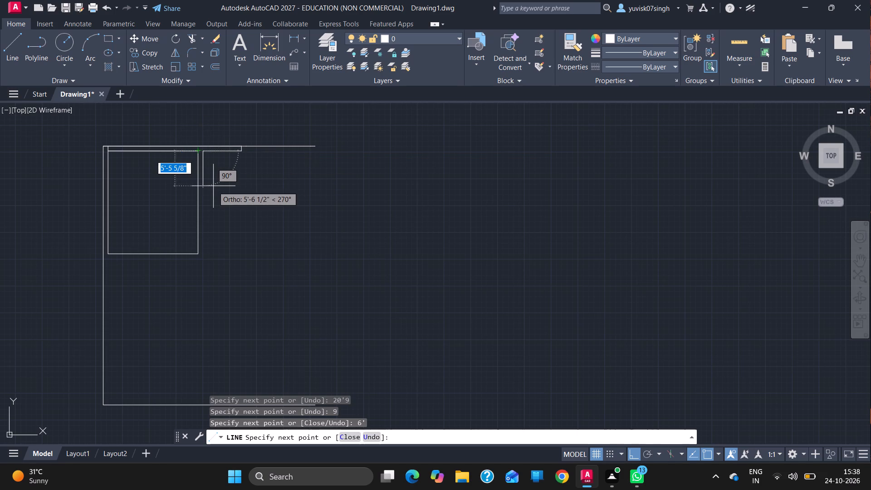
pyautogui.press('5')
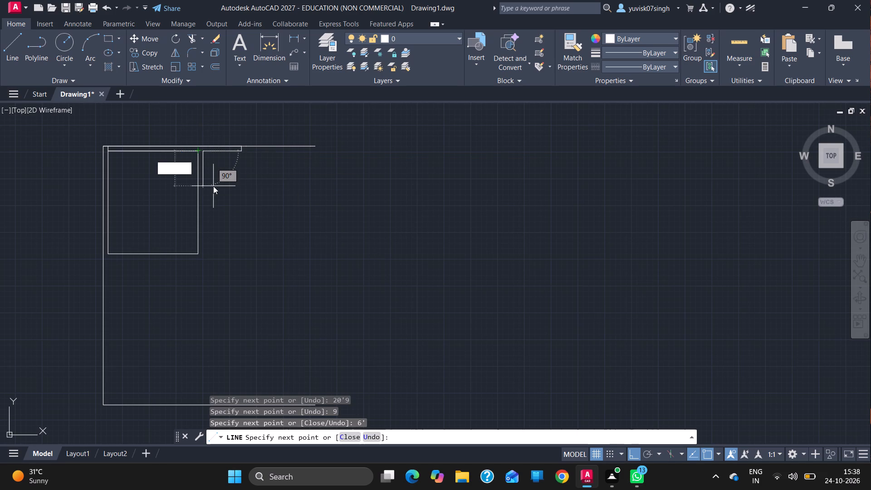
pyautogui.press("'")
pyautogui.press('Return')
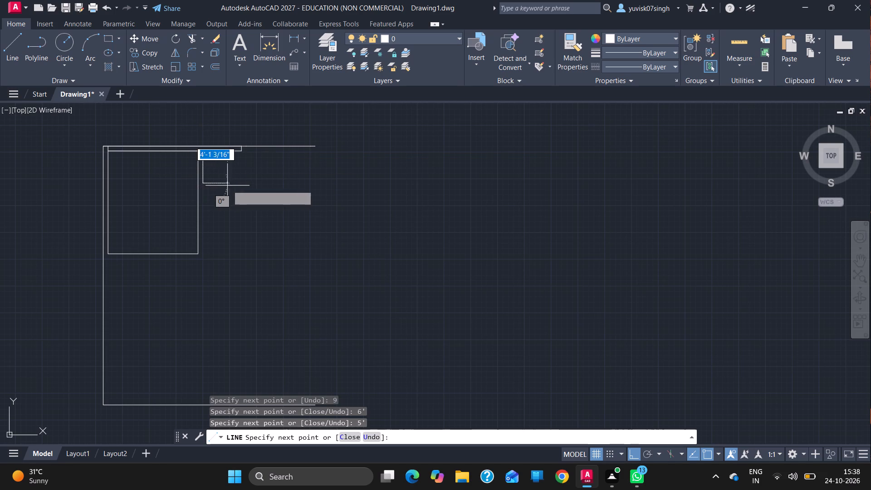
pyautogui.press('6')
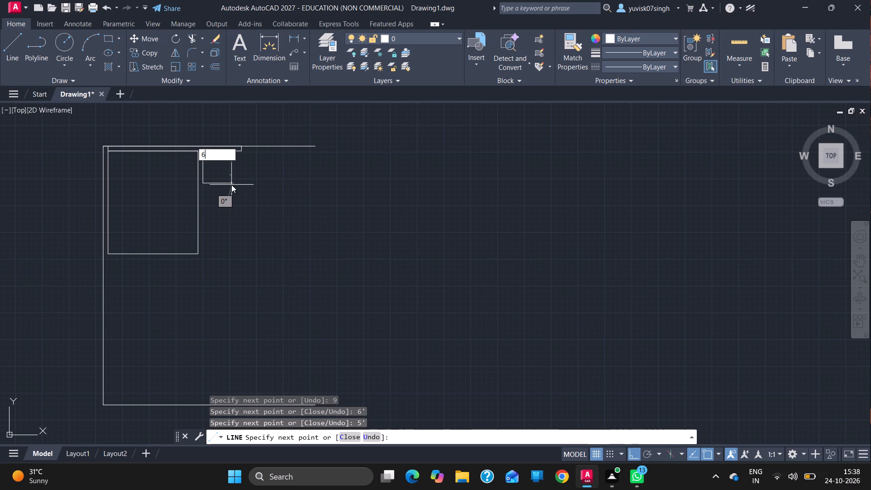
pyautogui.press("'")
pyautogui.press('Return')
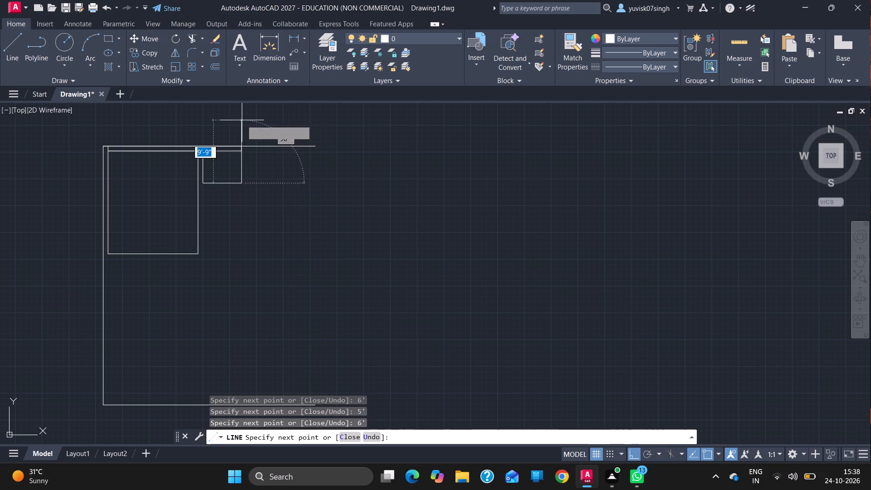
pyautogui.press('5')
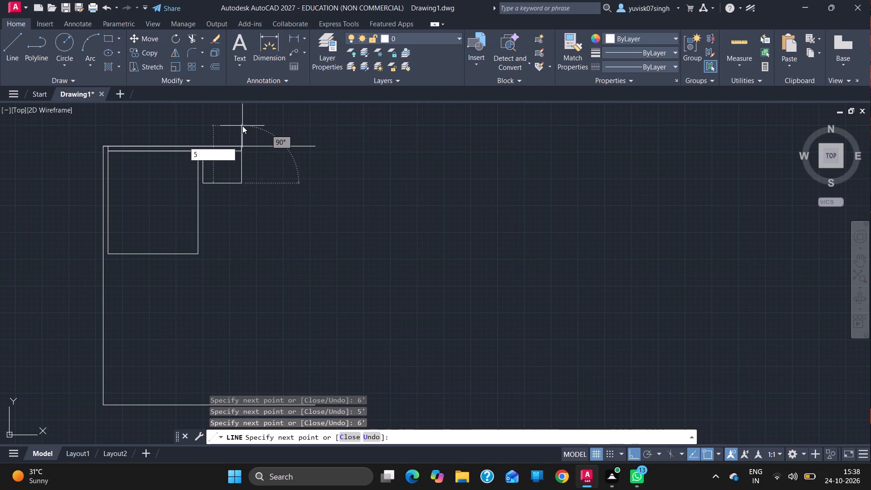
pyautogui.press("'")
pyautogui.press('Return')
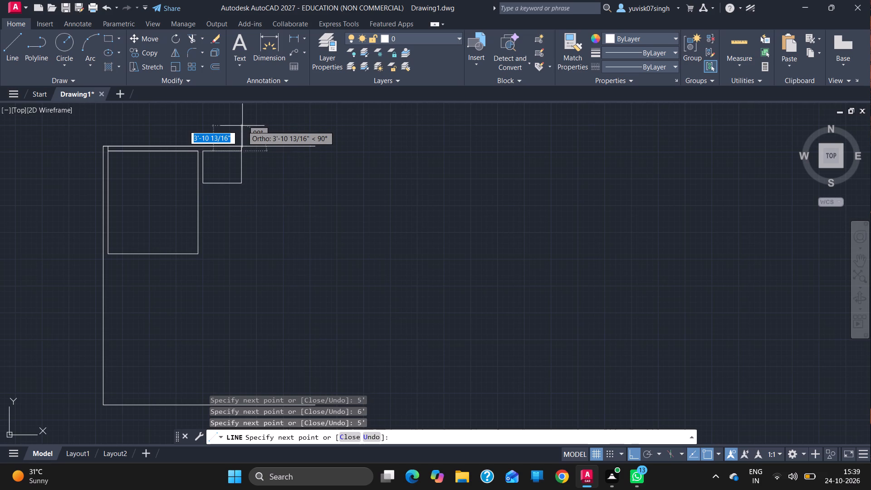
pyautogui.press('Escape')
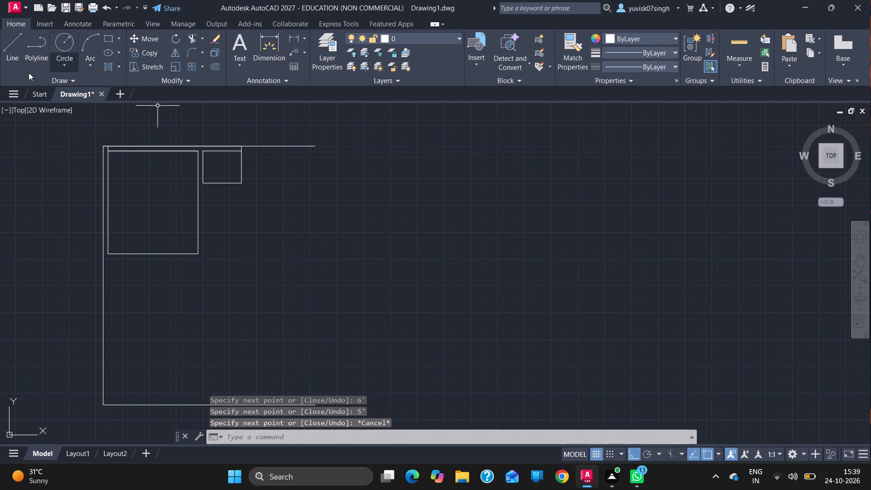
# From the small room's southeast corner, draw connected lines 9" down, 6' west and 5' down.
pyautogui.click(16, 53)
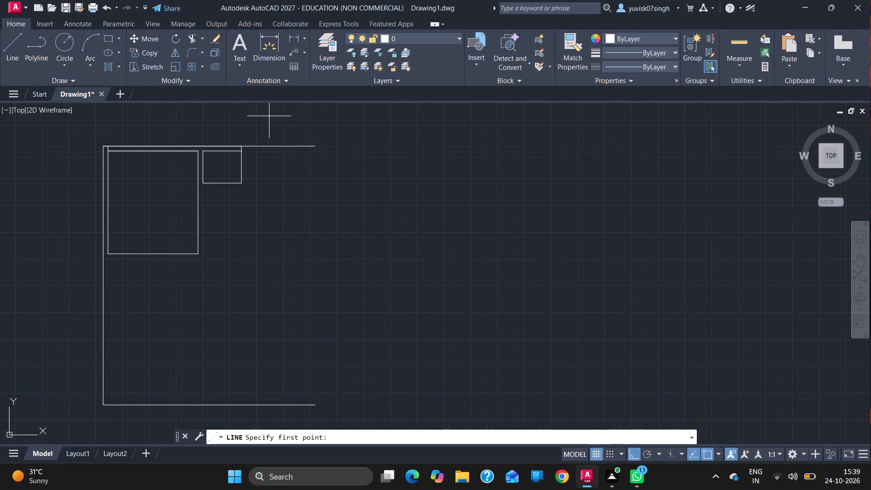
pyautogui.click(239, 185)
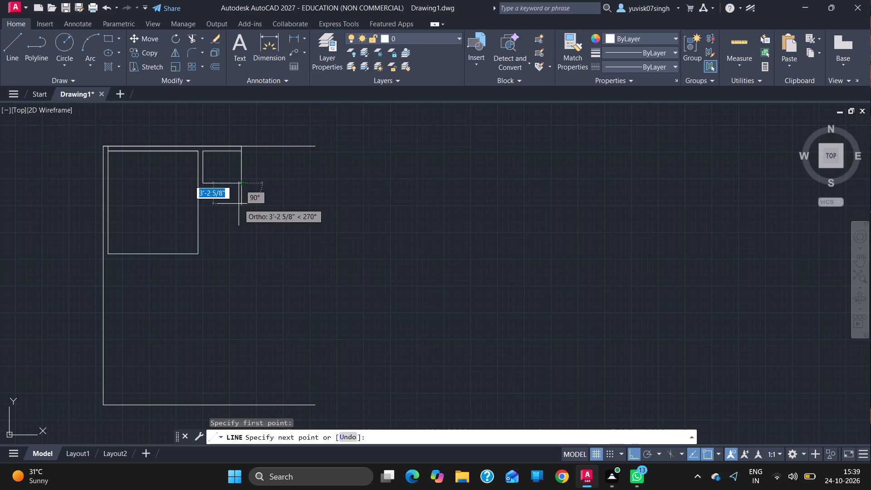
pyautogui.press('9')
pyautogui.press('Return')
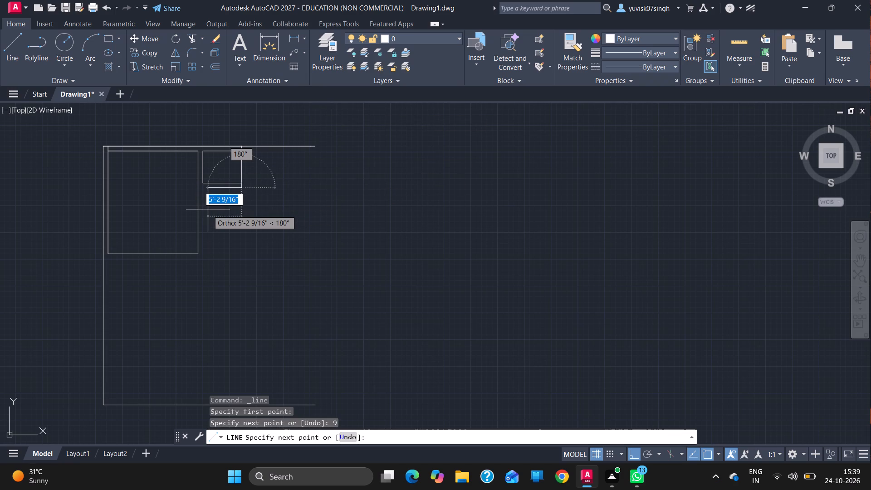
pyautogui.press('6')
pyautogui.press("'")
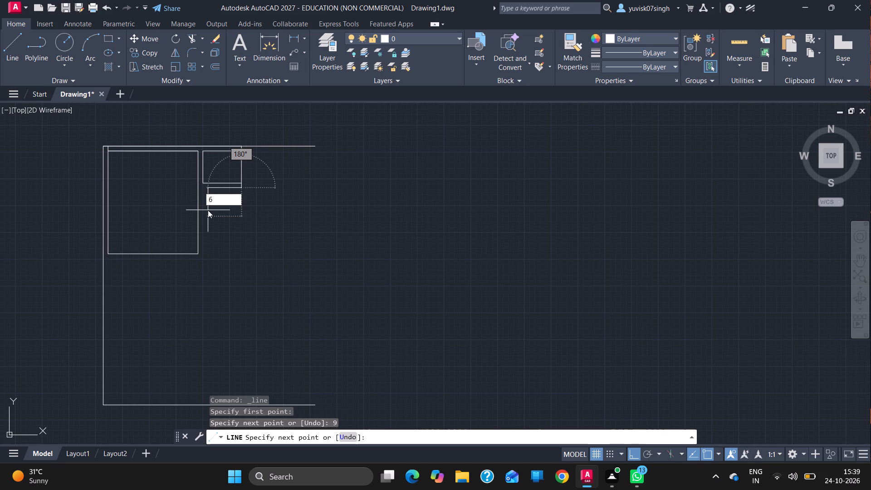
pyautogui.press('Return')
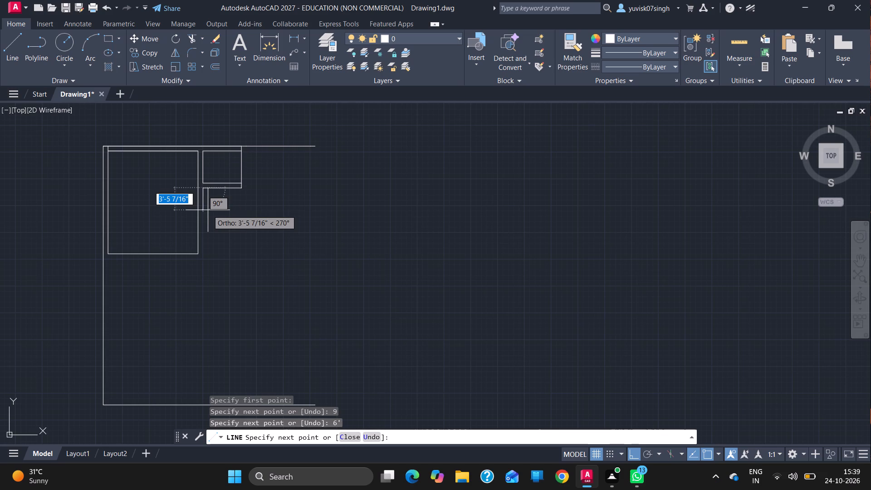
pyautogui.press('5')
pyautogui.press("'")
pyautogui.press('Return')
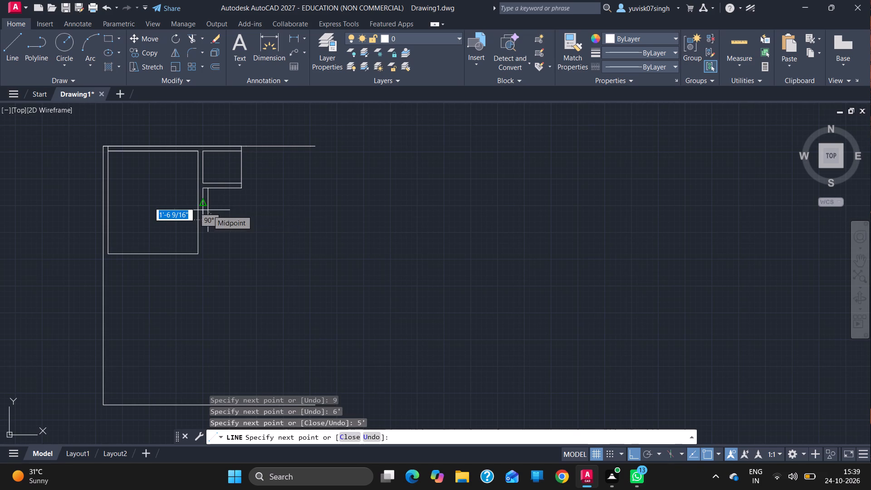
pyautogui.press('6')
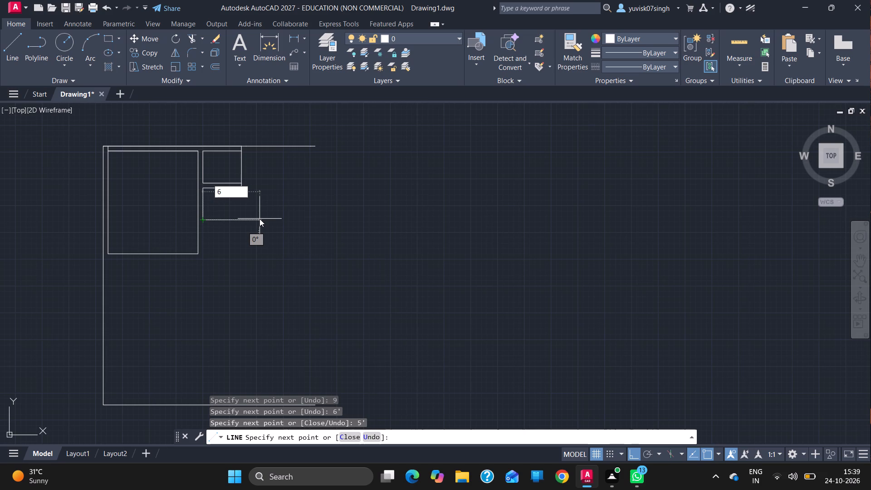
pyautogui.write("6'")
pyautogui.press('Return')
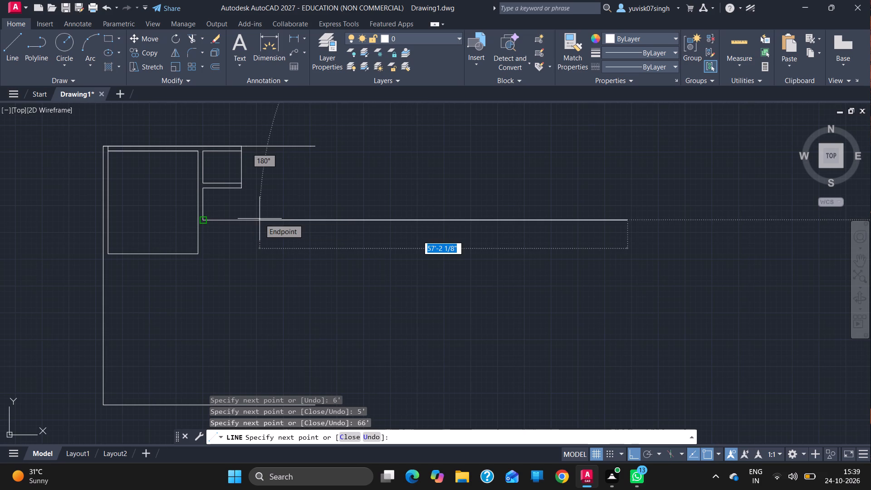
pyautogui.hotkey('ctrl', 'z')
# Continue the second small room's outline with lines 6' east, 9" down and 6' west.
pyautogui.write("6'")
pyautogui.press('Return')
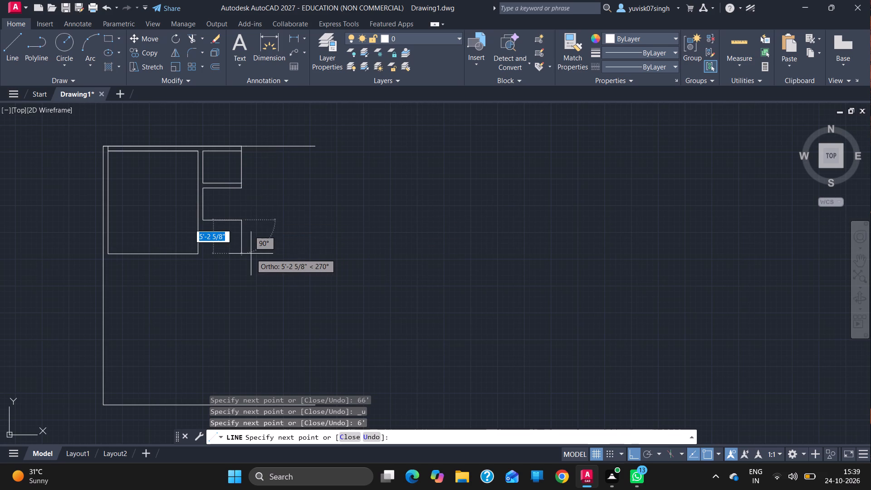
pyautogui.press('9')
pyautogui.press('Return')
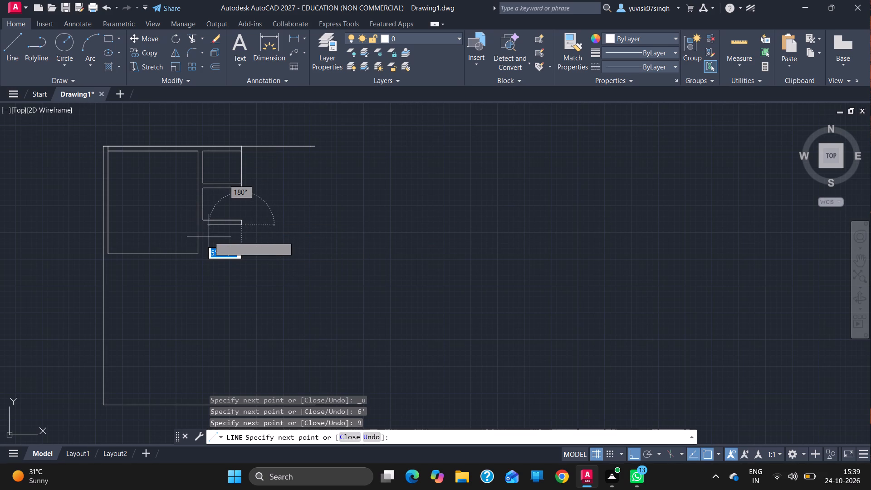
pyautogui.write("6'")
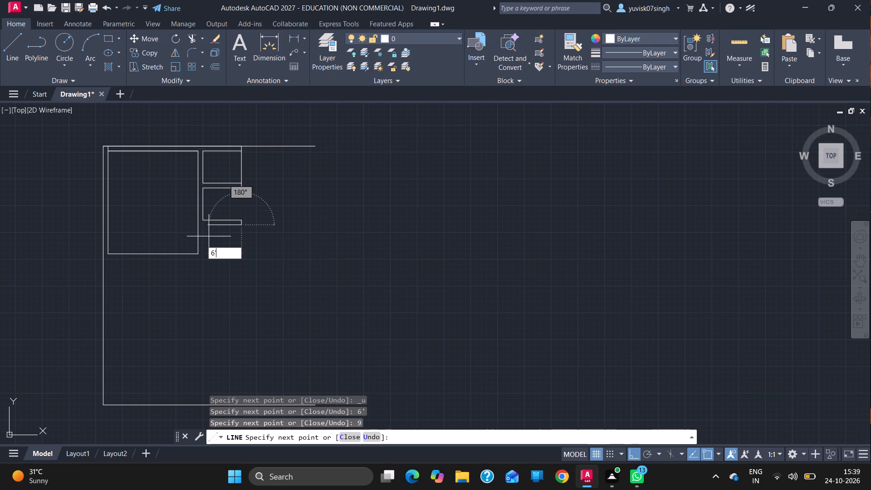
pyautogui.press('Return')
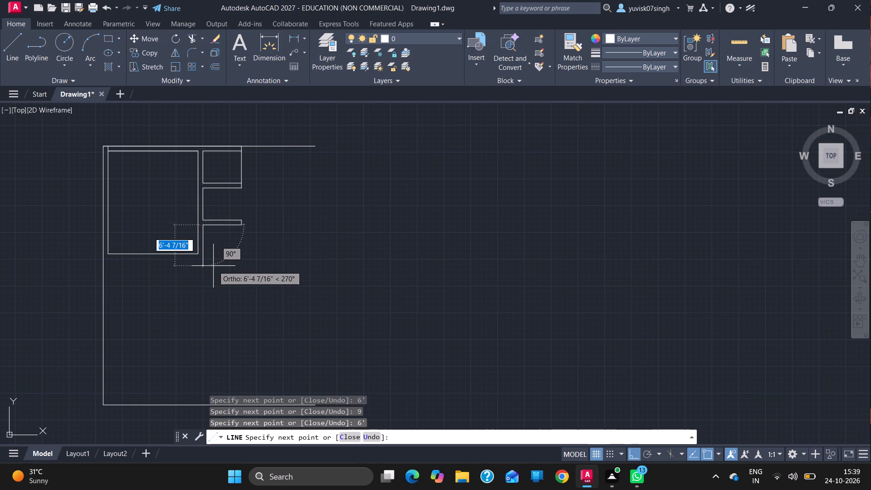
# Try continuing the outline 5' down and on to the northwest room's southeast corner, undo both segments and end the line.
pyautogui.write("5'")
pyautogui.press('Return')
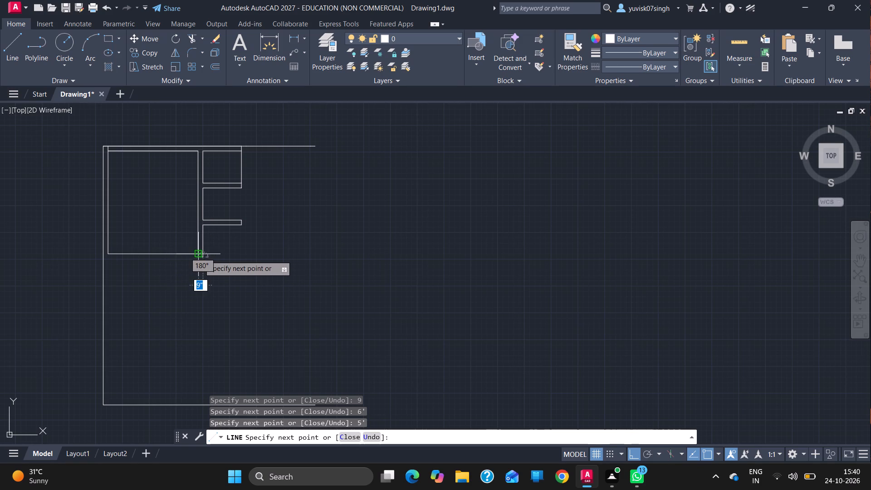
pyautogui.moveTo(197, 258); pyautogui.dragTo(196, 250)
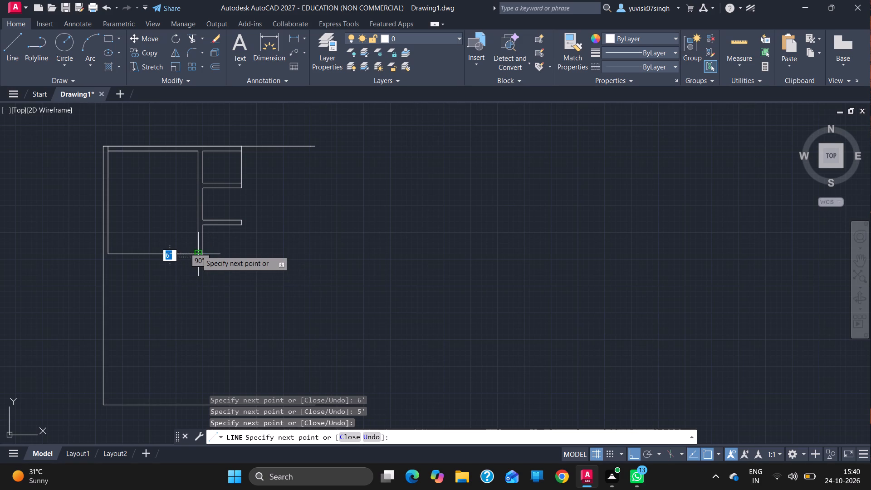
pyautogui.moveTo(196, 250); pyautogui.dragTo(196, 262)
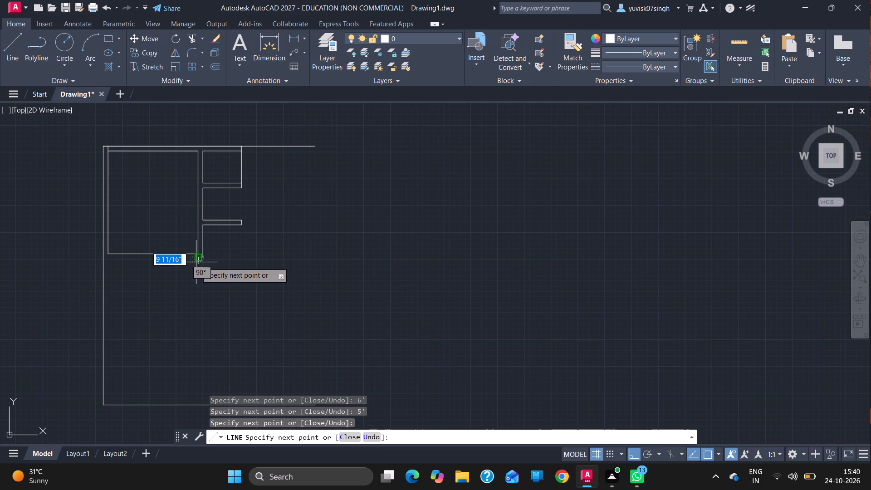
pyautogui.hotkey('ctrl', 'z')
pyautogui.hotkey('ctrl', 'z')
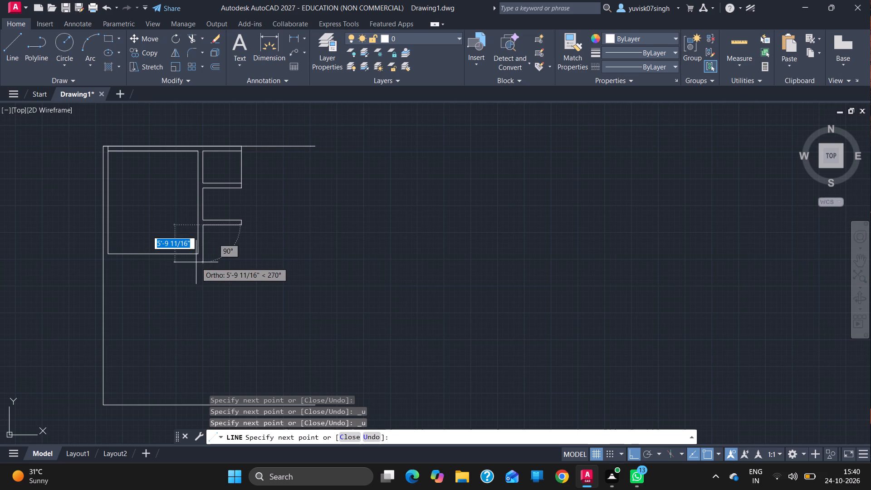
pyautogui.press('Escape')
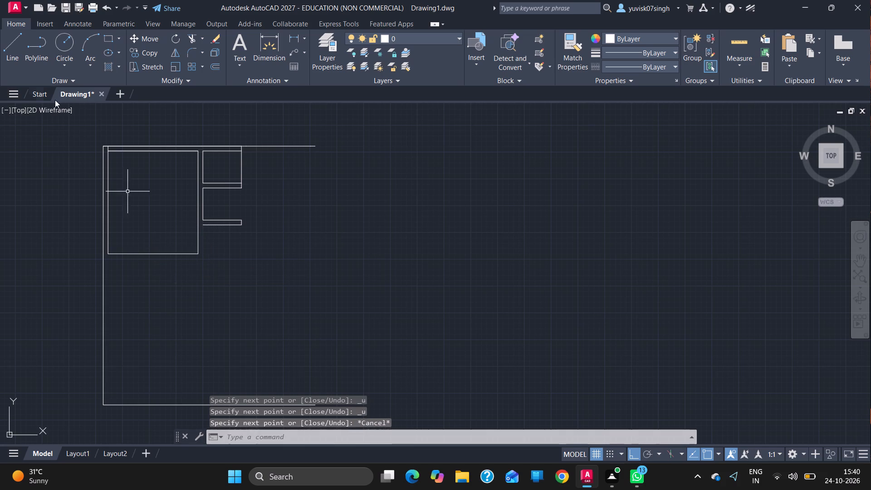
# Retrace the upper edge from the outline's northwest corner with lines 9" east and 20'9" east, and 9" down.
pyautogui.click(7, 49)
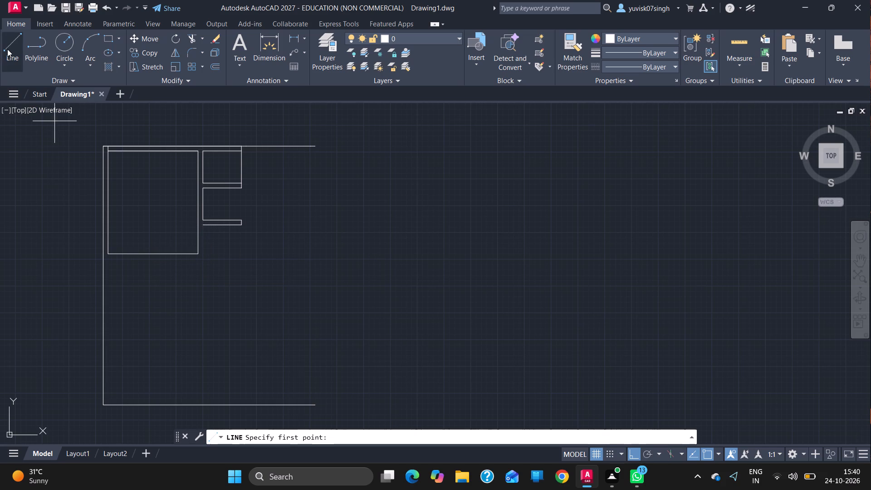
pyautogui.click(101, 146)
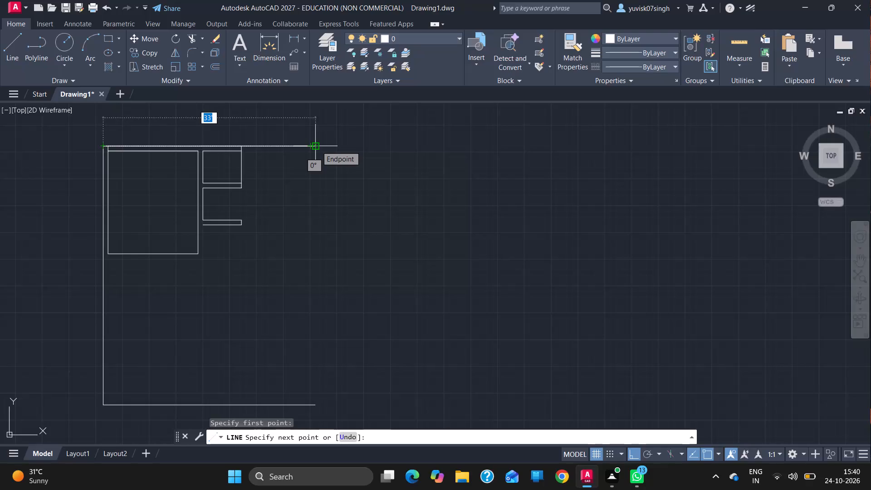
pyautogui.click(110, 145)
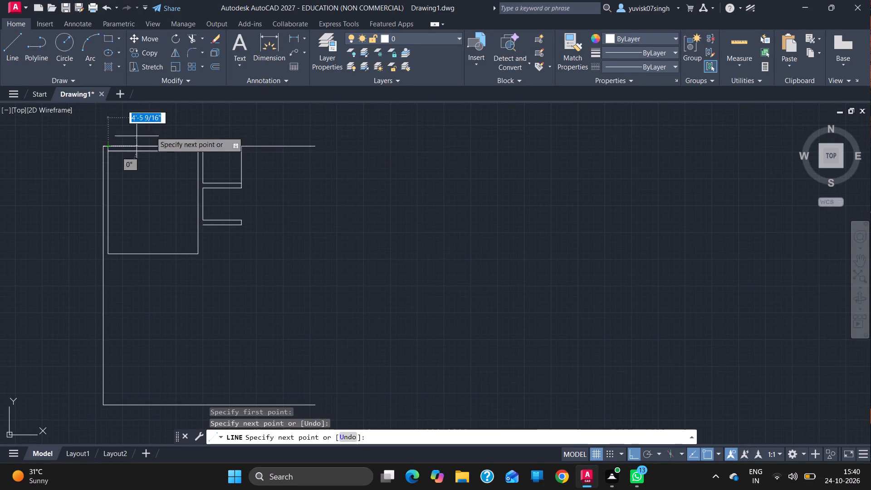
pyautogui.click(240, 145)
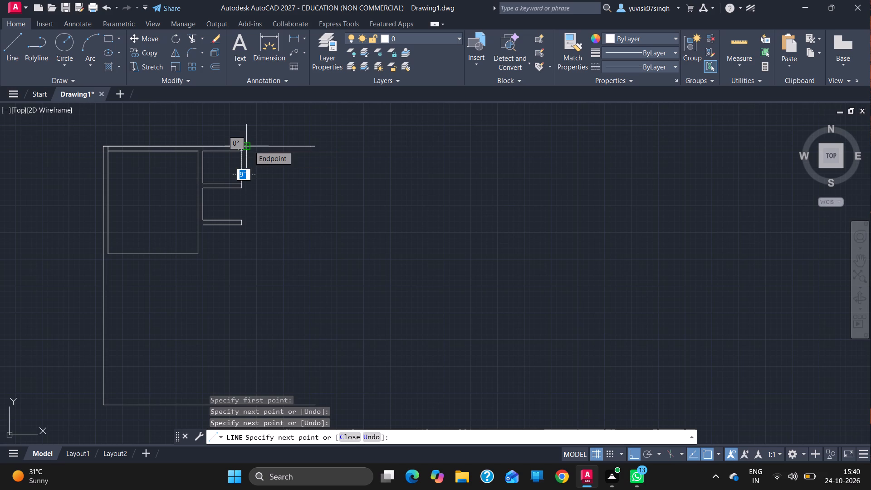
pyautogui.click(238, 153)
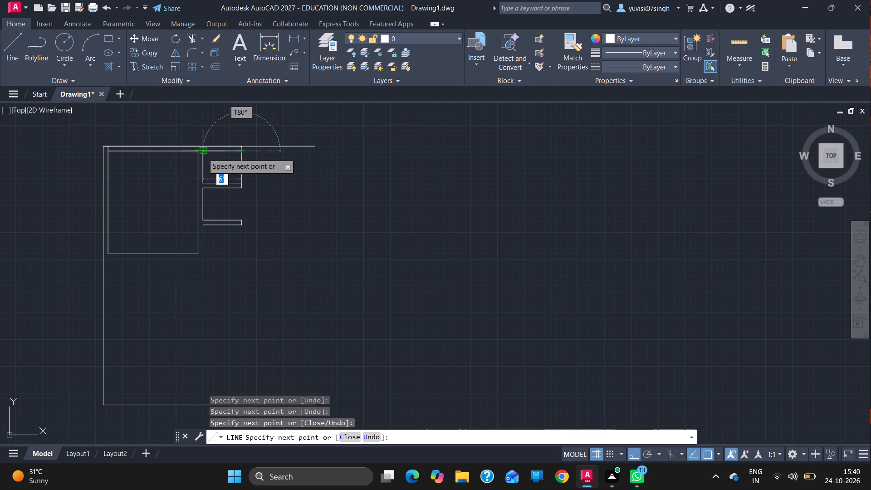
# Continue the line around the first small room: 6' west, 5' down and 6' east to its southeast corner.
pyautogui.moveTo(203, 154); pyautogui.dragTo(202, 181)
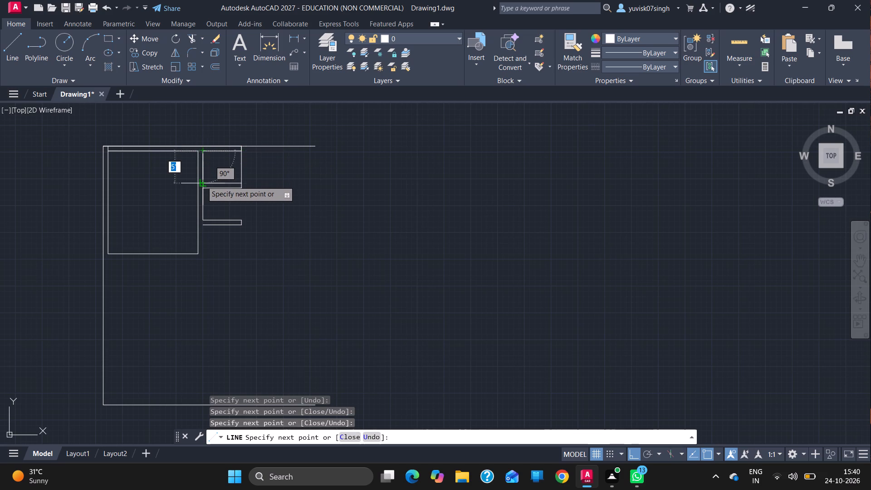
pyautogui.moveTo(202, 181); pyautogui.dragTo(202, 190)
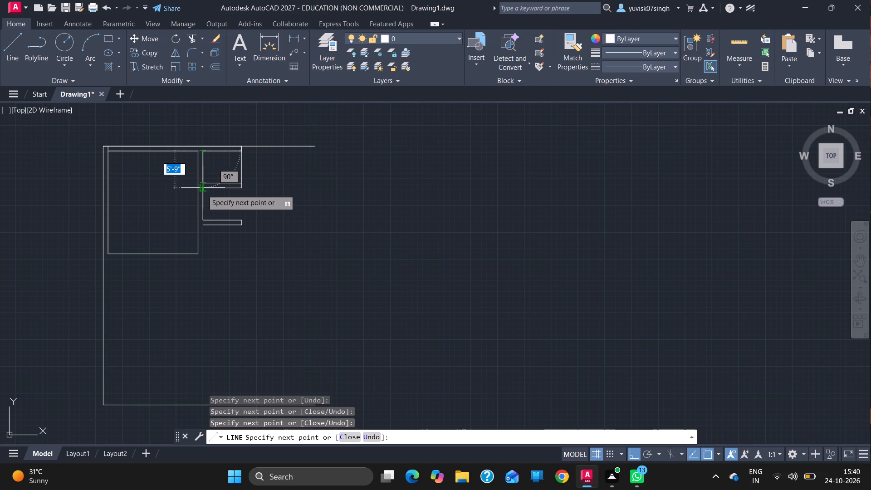
pyautogui.click(202, 190)
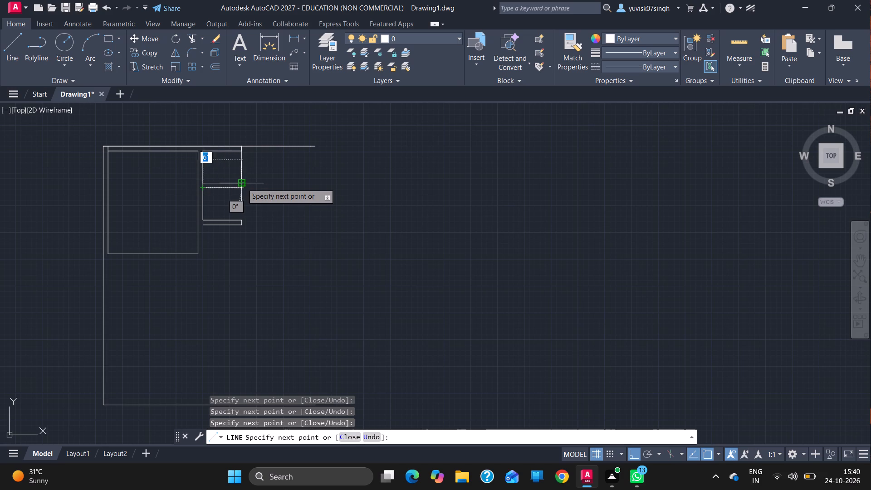
pyautogui.hotkey('ctrl', 'z')
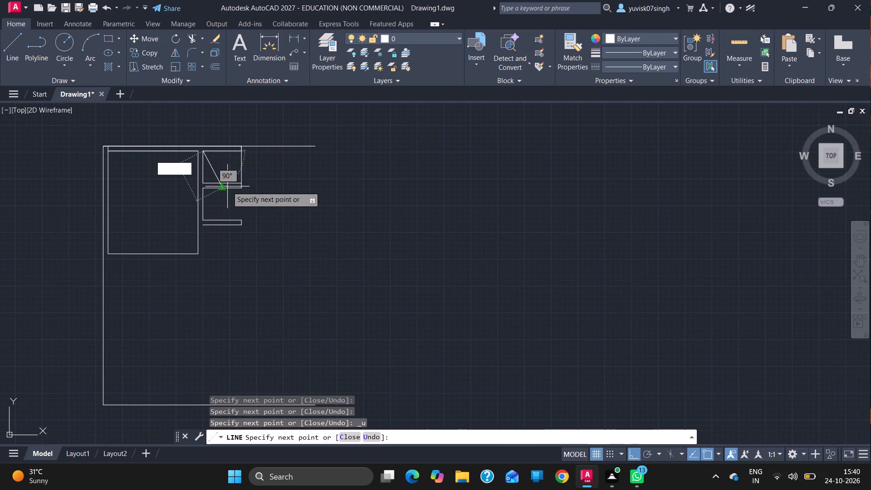
pyautogui.click(205, 183)
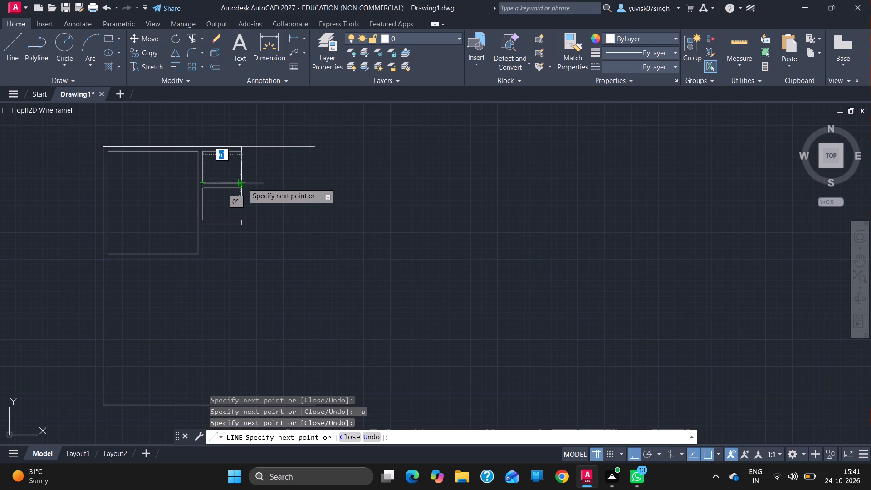
pyautogui.click(243, 183)
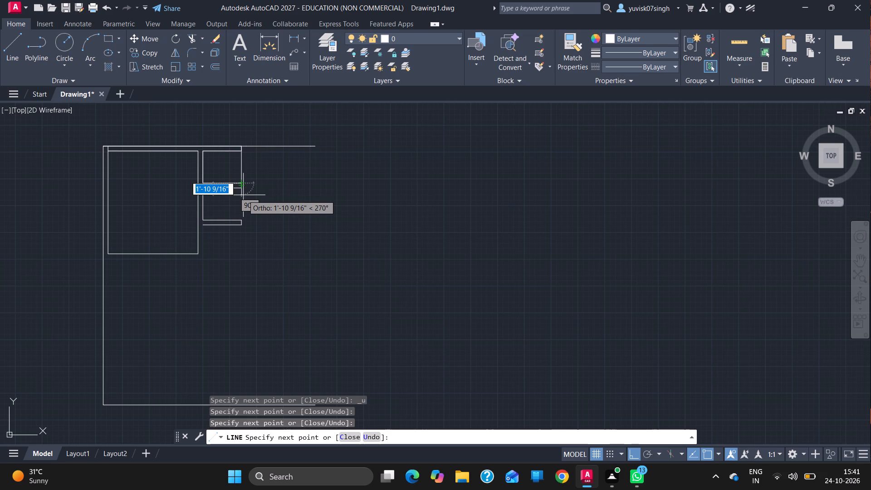
# Continue the line around the second small room: 6" down, 6' west, 5' down and 6' east.
pyautogui.press('6')
pyautogui.press('Return')
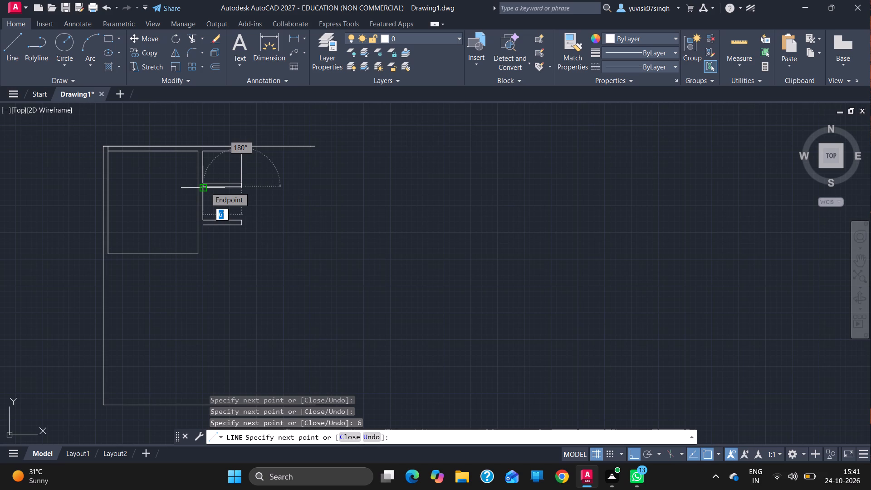
pyautogui.press('6')
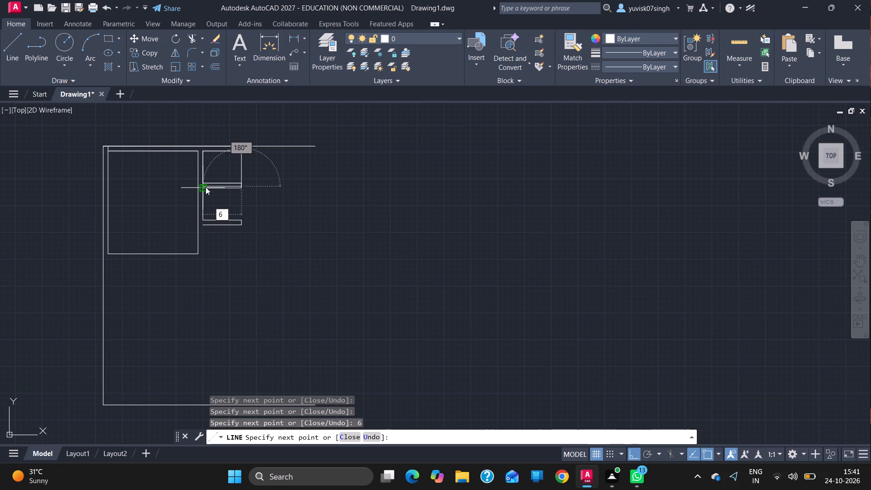
pyautogui.press("'")
pyautogui.press('Return')
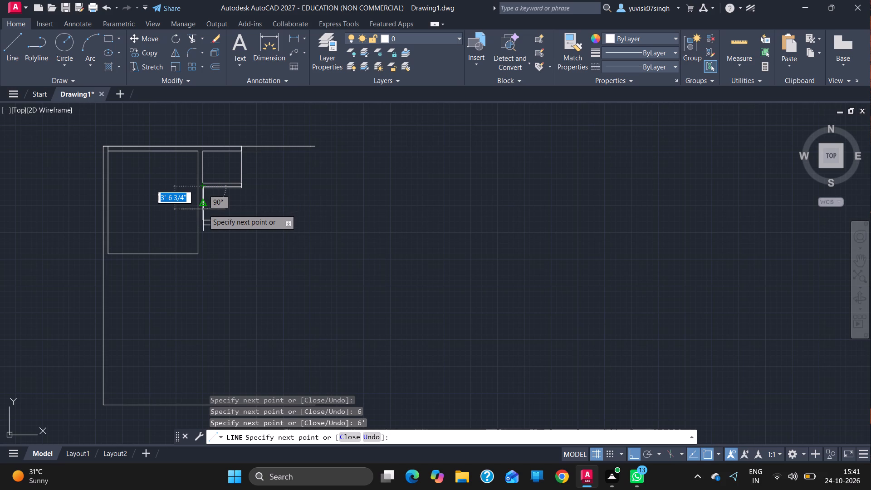
pyautogui.write("5'")
pyautogui.press('Return')
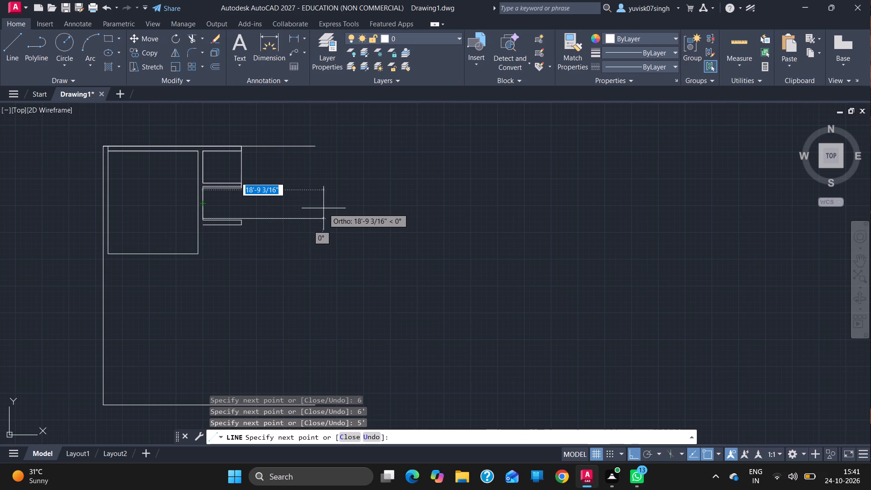
pyautogui.press('6')
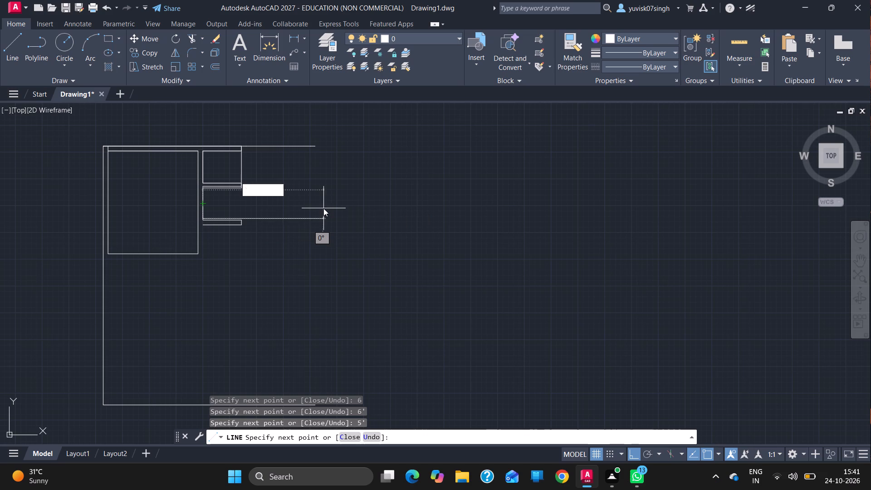
pyautogui.press("'")
pyautogui.press('Return')
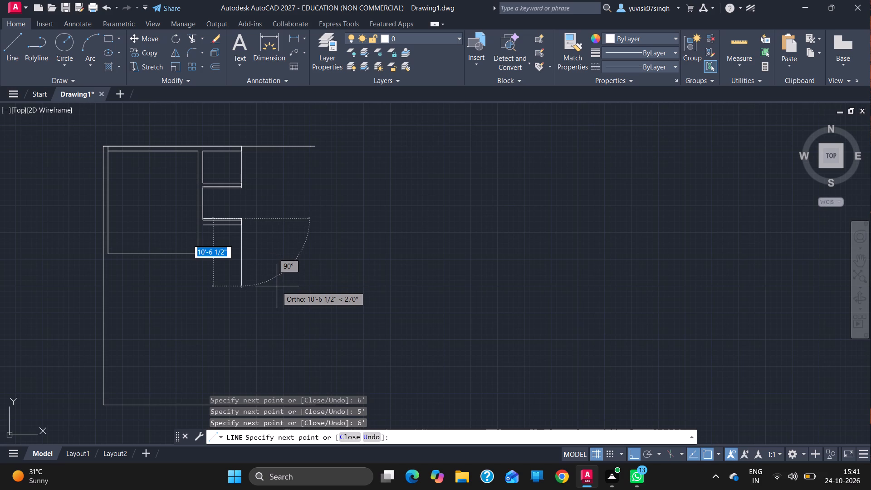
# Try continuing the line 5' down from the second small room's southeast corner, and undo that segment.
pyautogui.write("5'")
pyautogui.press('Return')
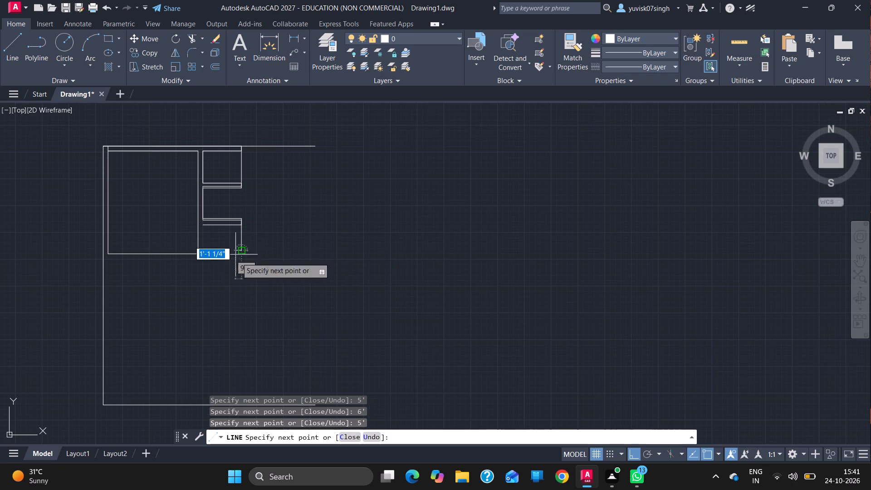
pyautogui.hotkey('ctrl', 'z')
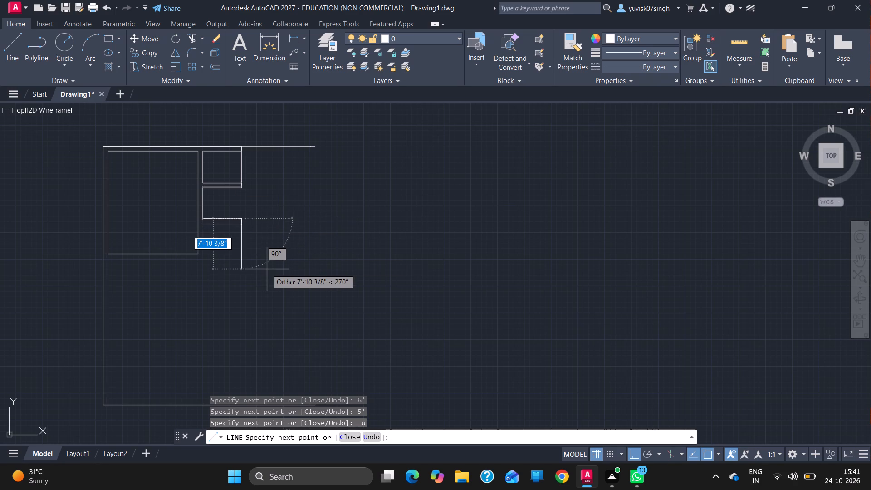
# Continue the line around the third small room: 6" down, 6' west, 5' down and 6' east, and end it.
pyautogui.press('6')
pyautogui.press('Return')
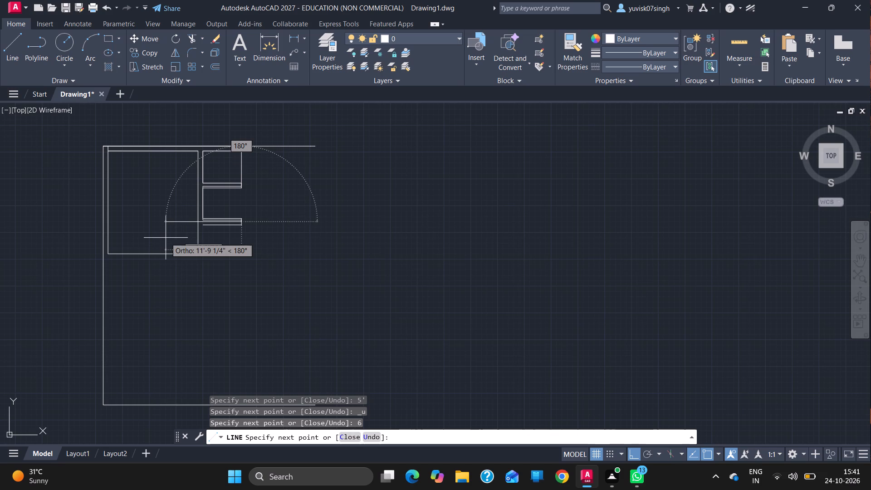
pyautogui.write("6'")
pyautogui.press('Return')
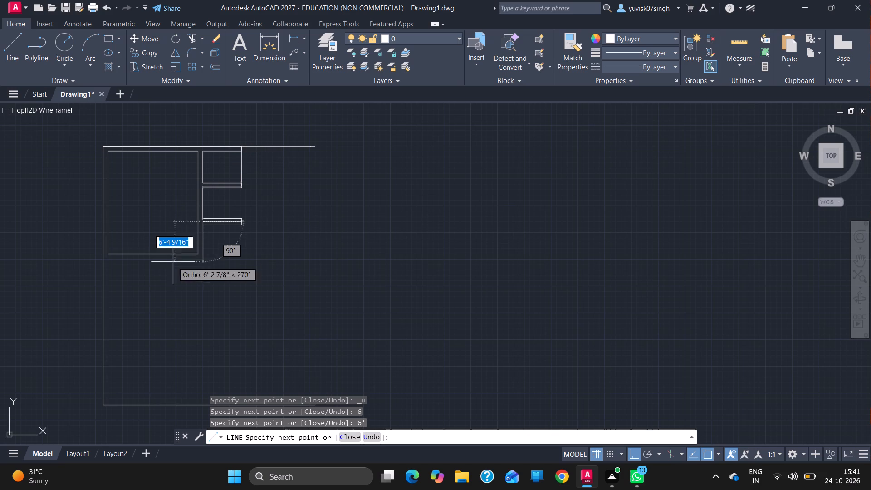
pyautogui.write("5'")
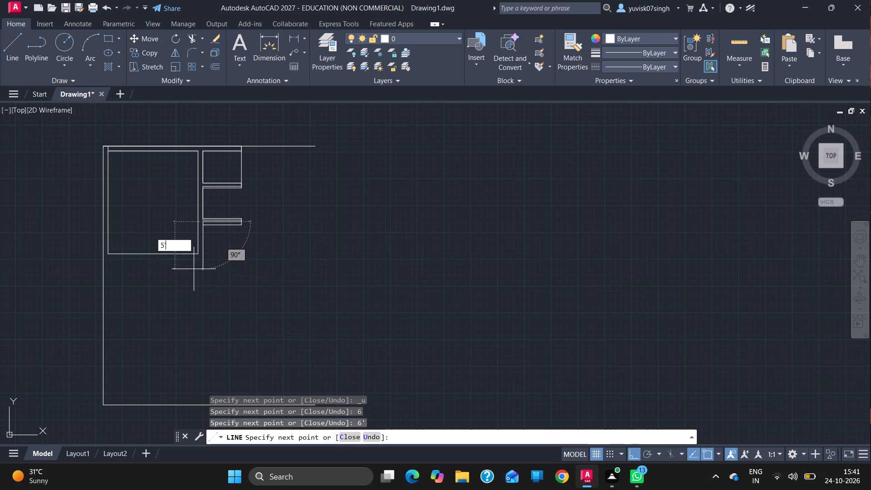
pyautogui.press('Return')
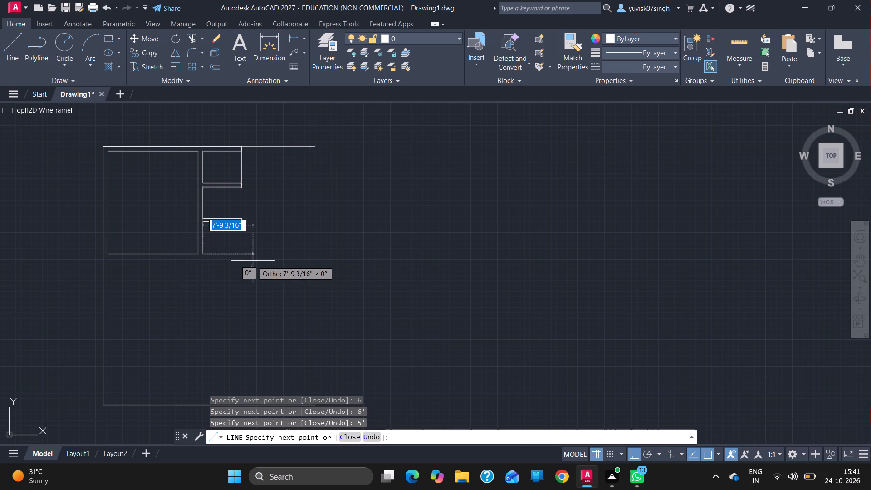
pyautogui.write("6'")
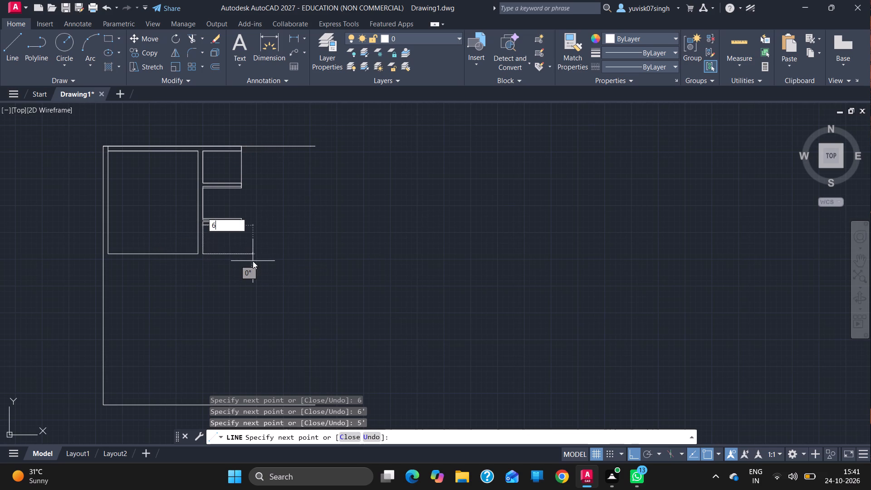
pyautogui.press('Return')
pyautogui.press('Escape')
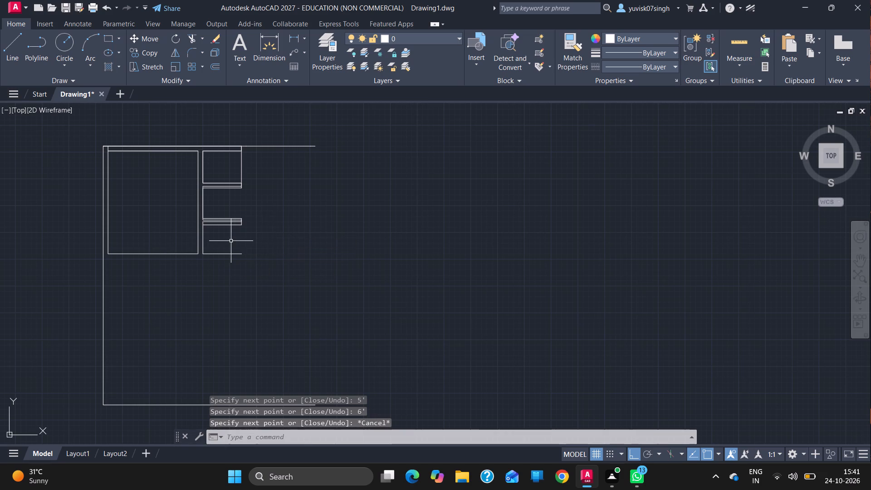
# Erase the three leftover lines of the earlier outline around the wall between the second and third small rooms.
pyautogui.keyDown('ctrl'); pyautogui.scroll(3, 231, 241); pyautogui.keyUp('ctrl')
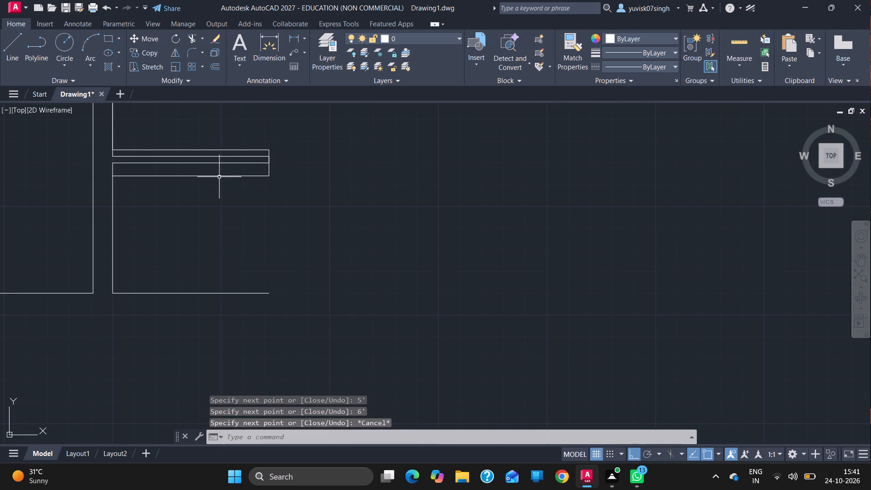
pyautogui.click(219, 177)
pyautogui.press('Delete')
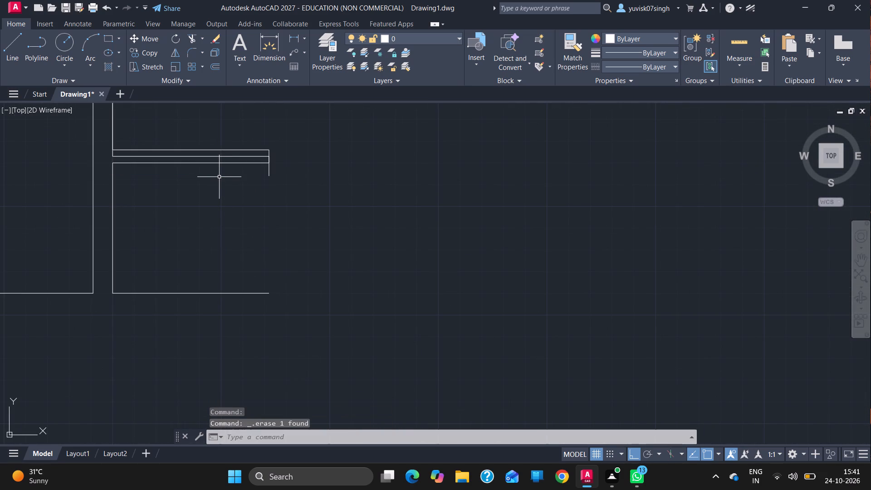
pyautogui.click(268, 171)
pyautogui.press('Delete')
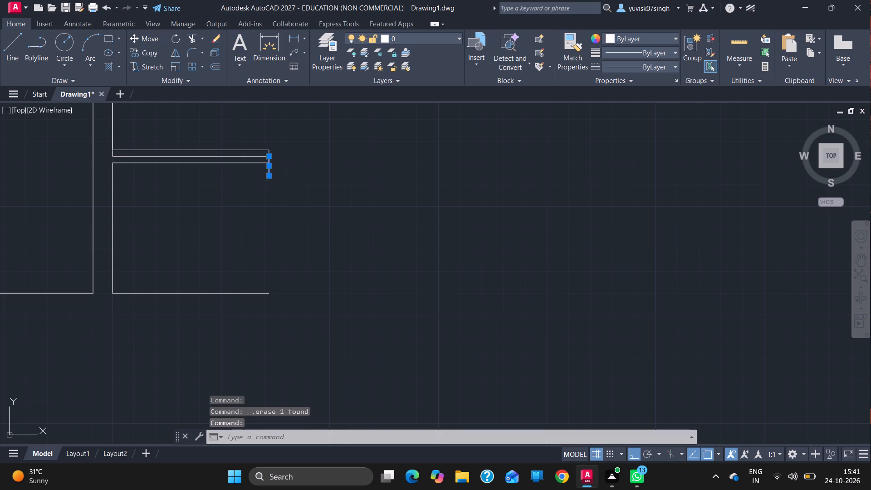
pyautogui.click(186, 155)
pyautogui.press('Delete')
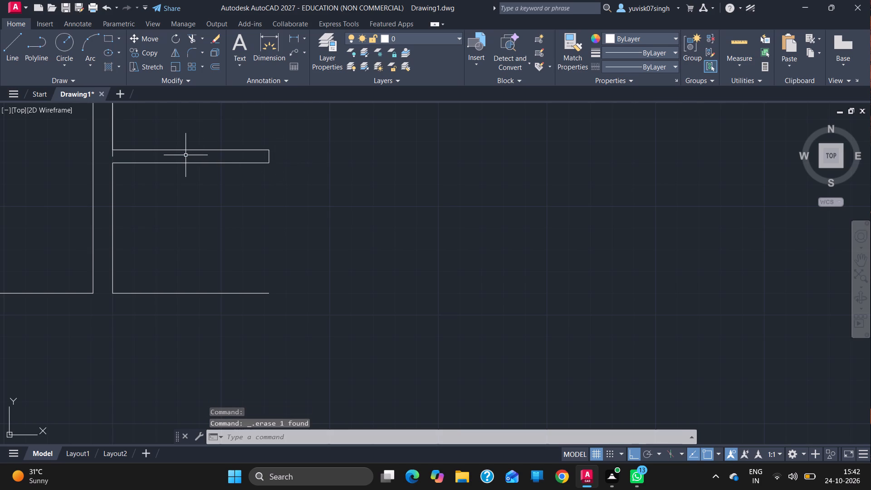
# Trim the stub below the second small room's southwest corner, and the extra line and stub just inside that room's upper edge.
pyautogui.write('tr')
pyautogui.press('Return')
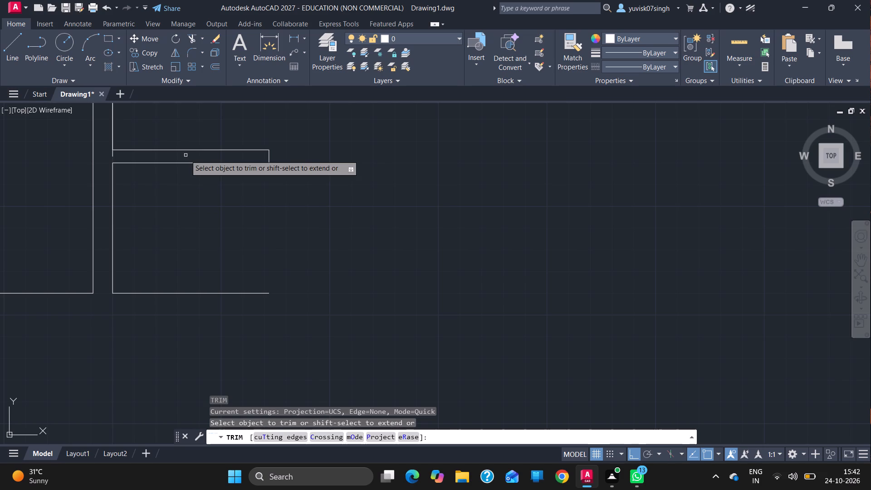
pyautogui.click(113, 152)
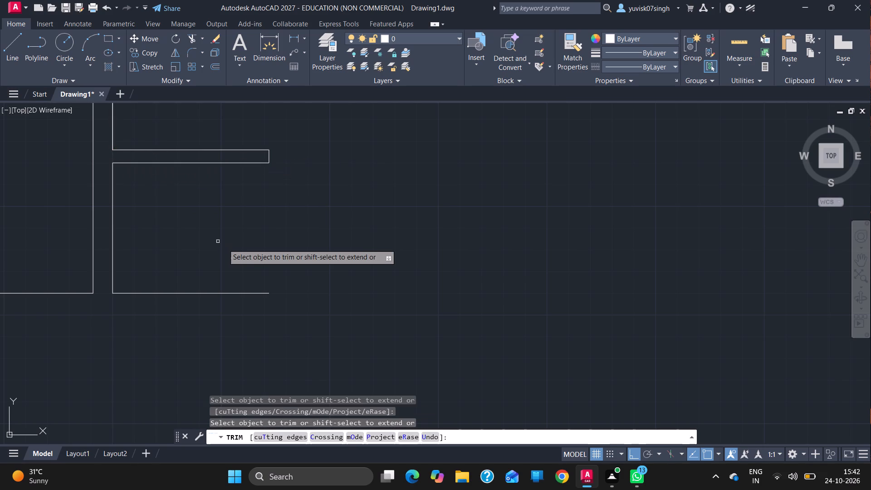
pyautogui.keyDown('ctrl'); pyautogui.scroll(-2, 227, 246); pyautogui.keyUp('ctrl')
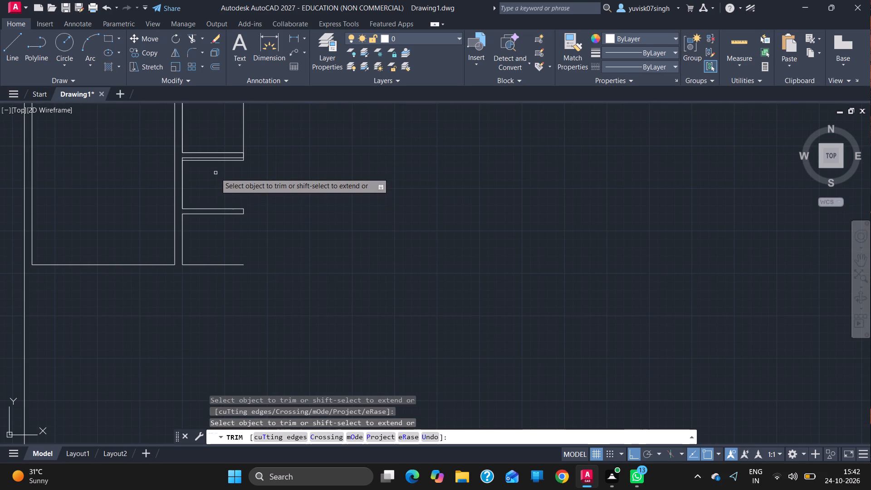
pyautogui.click(205, 161)
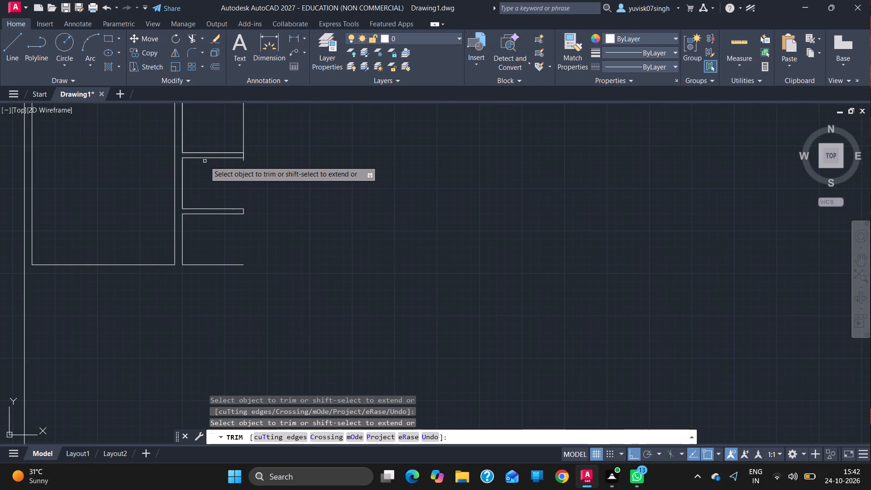
pyautogui.click(244, 160)
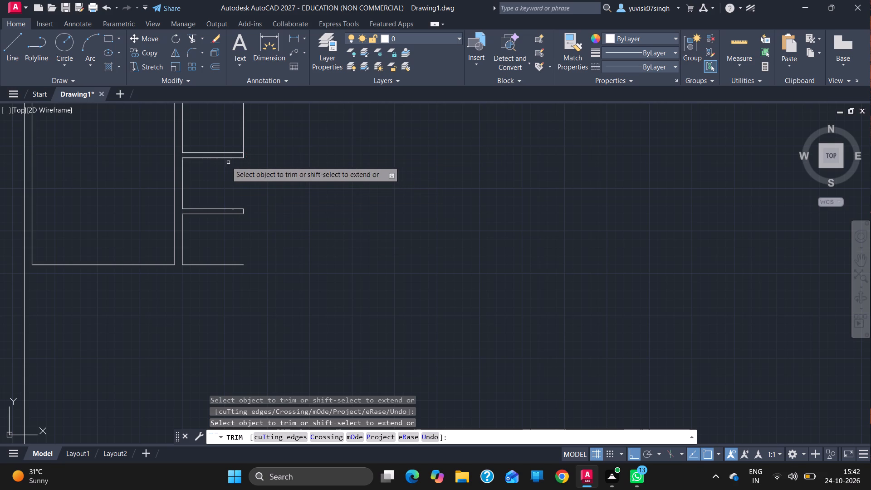
pyautogui.press('Escape')
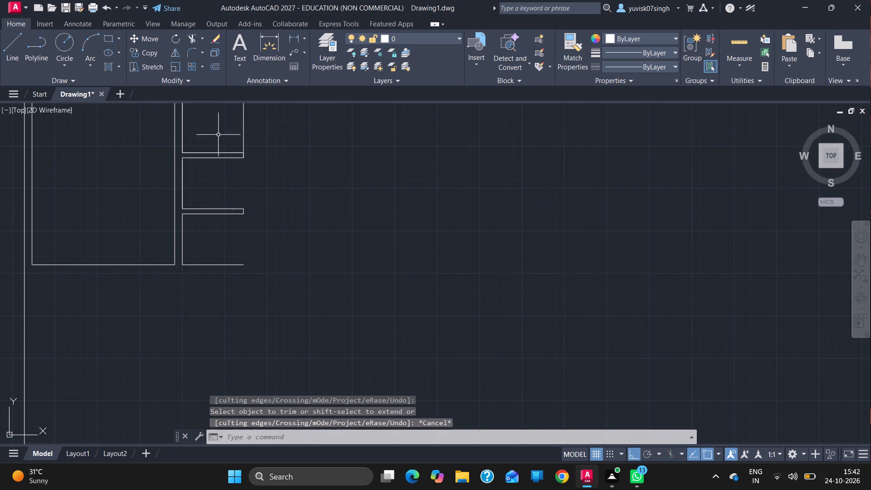
# Draw a line from the second small room's northeast corner down to the third small room's southeast corner.
pyautogui.click(8, 36)
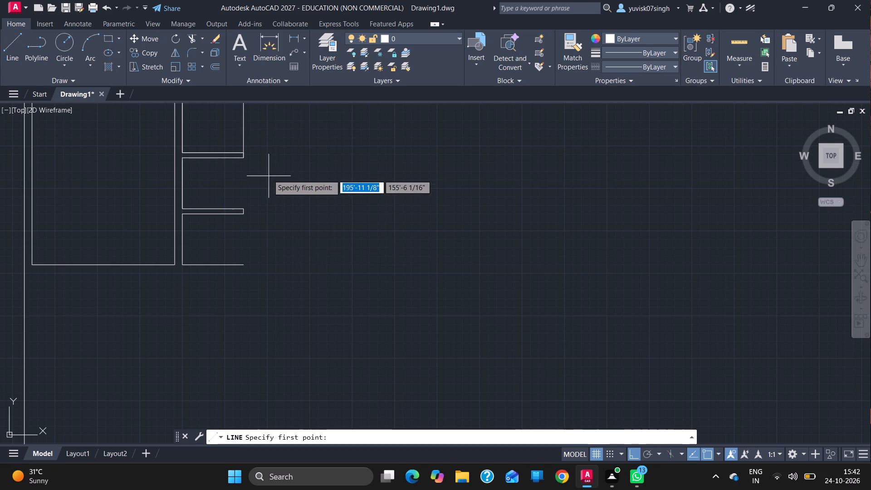
pyautogui.moveTo(246, 158); pyautogui.dragTo(250, 267)
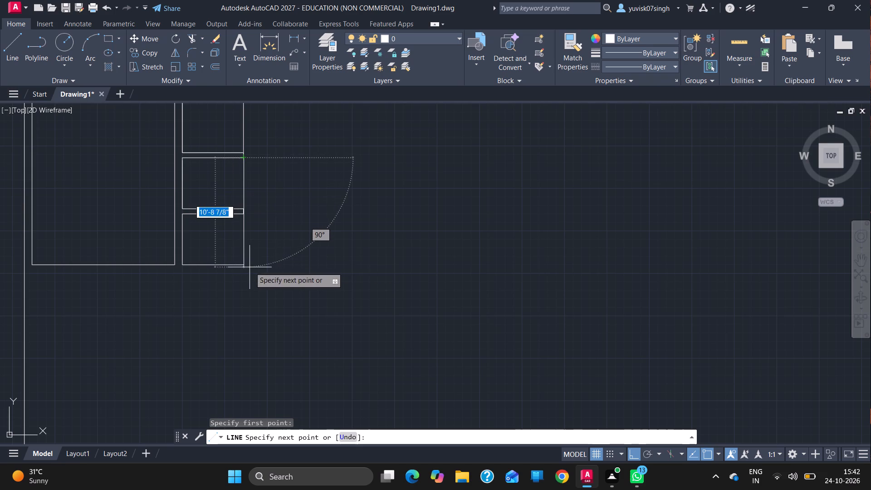
pyautogui.moveTo(250, 267); pyautogui.dragTo(251, 279)
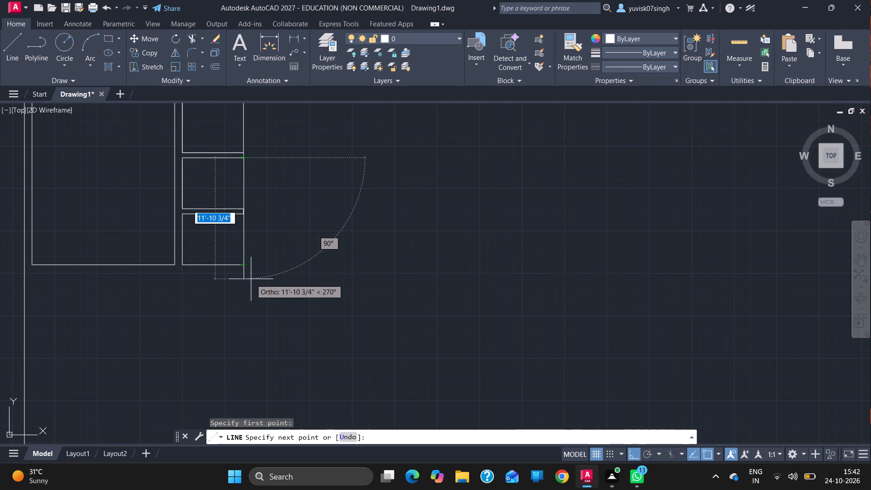
pyautogui.click(242, 265)
pyautogui.press('Escape')
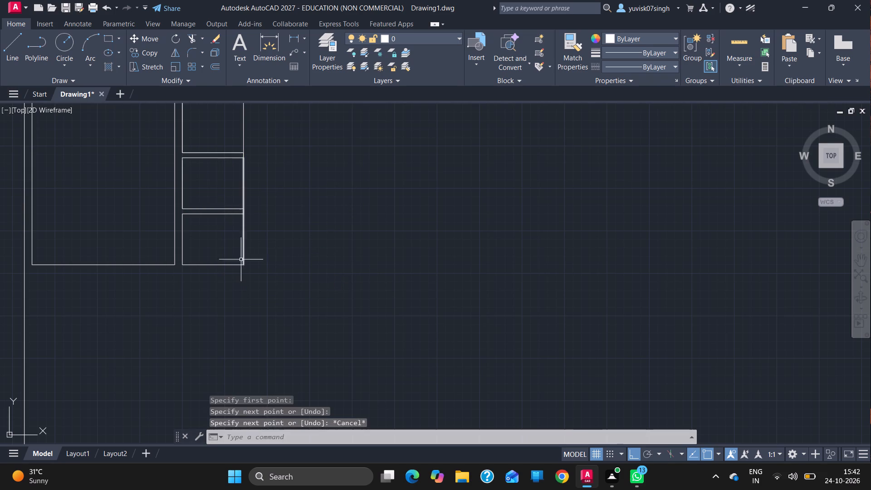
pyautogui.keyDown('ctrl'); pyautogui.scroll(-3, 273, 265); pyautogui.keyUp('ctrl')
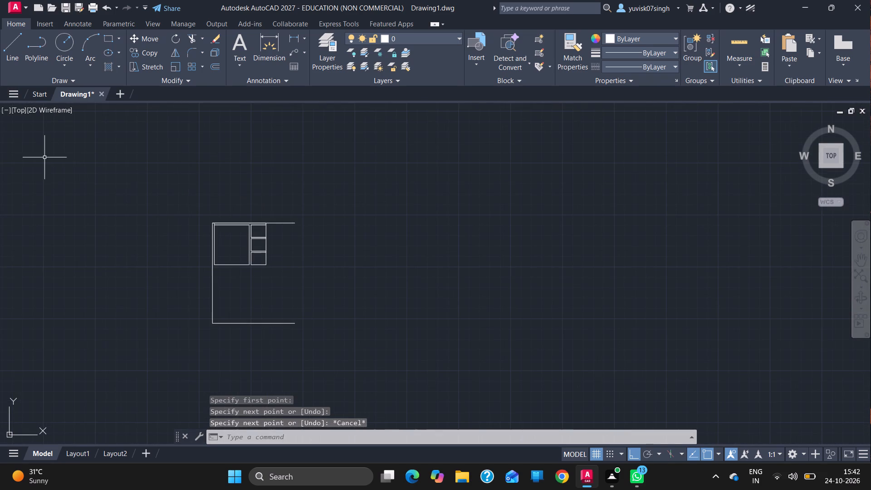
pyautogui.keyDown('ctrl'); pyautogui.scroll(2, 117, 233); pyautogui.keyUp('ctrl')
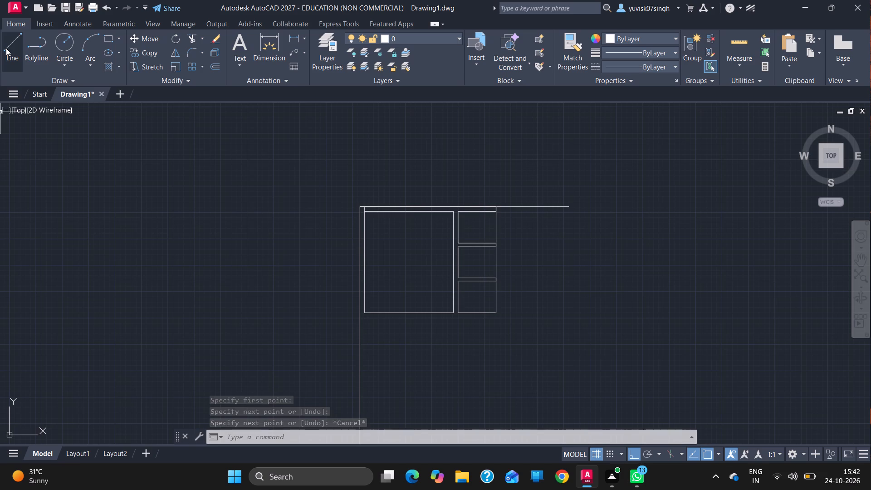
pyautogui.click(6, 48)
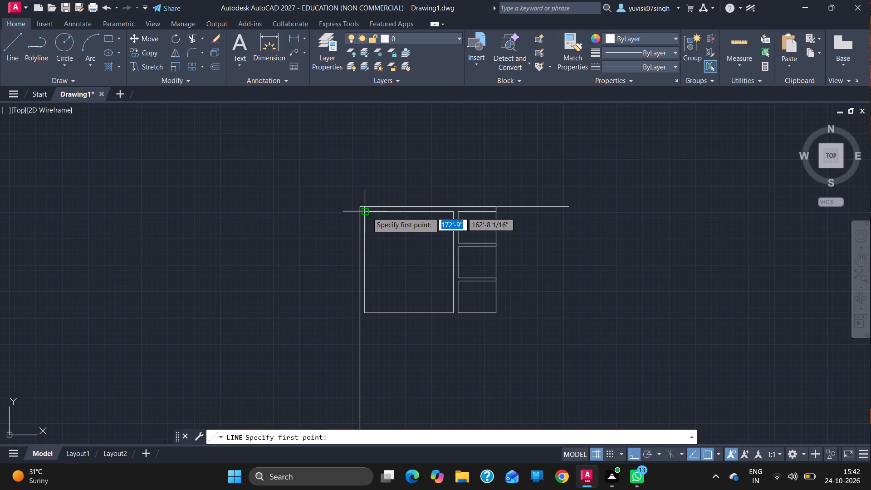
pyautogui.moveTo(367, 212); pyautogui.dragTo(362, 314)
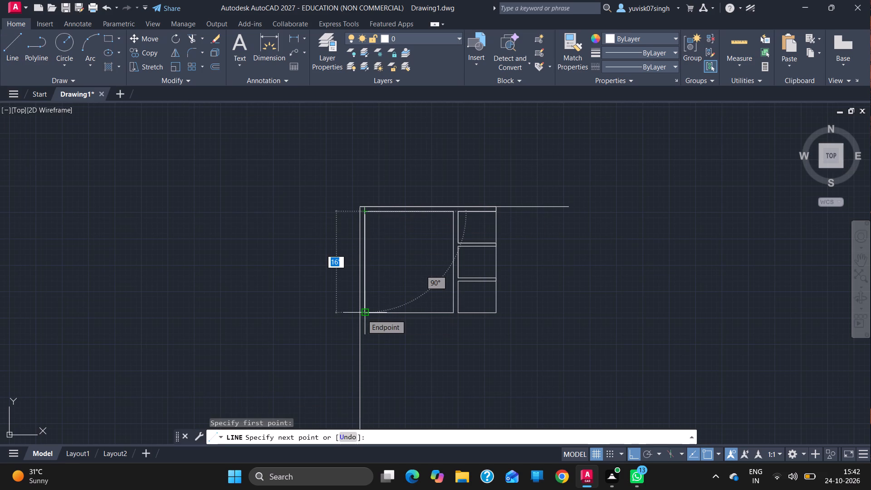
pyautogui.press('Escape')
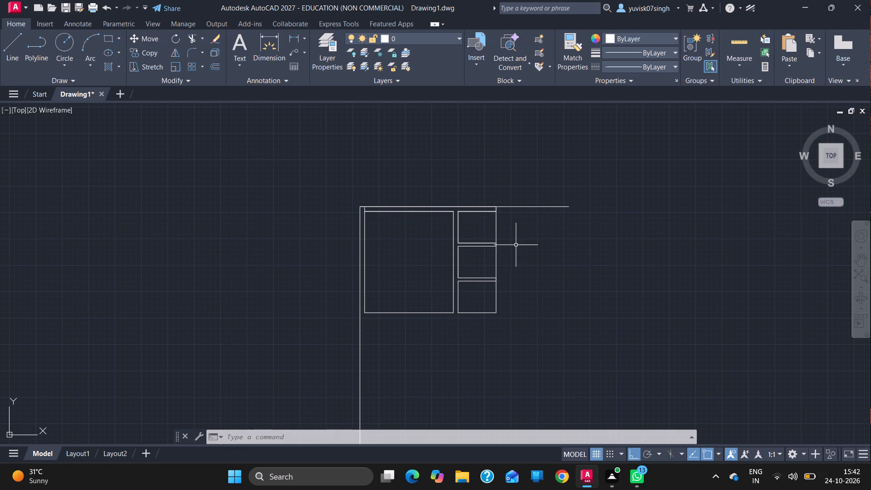
# Trim the east-side line segments spanning the two 6" wall gaps between the three small rooms.
pyautogui.keyDown('ctrl'); pyautogui.scroll(2, 515, 245); pyautogui.keyUp('ctrl')
pyautogui.press('t')
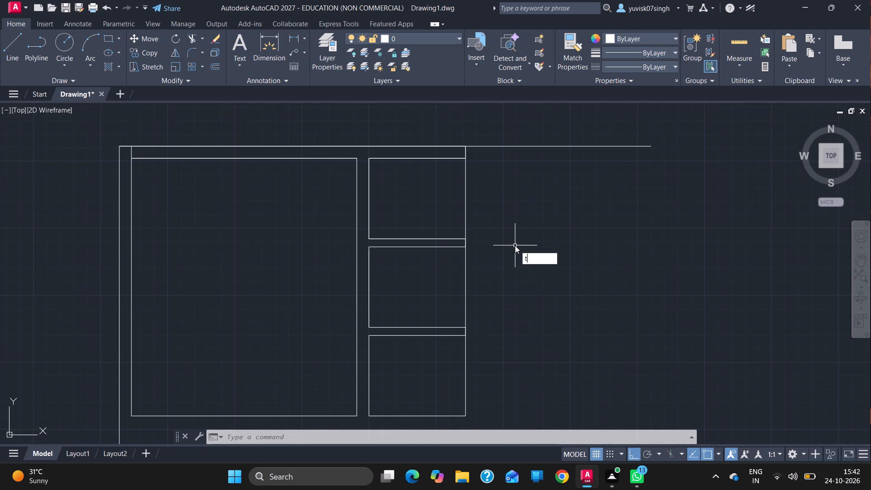
pyautogui.press('r')
pyautogui.press('Return')
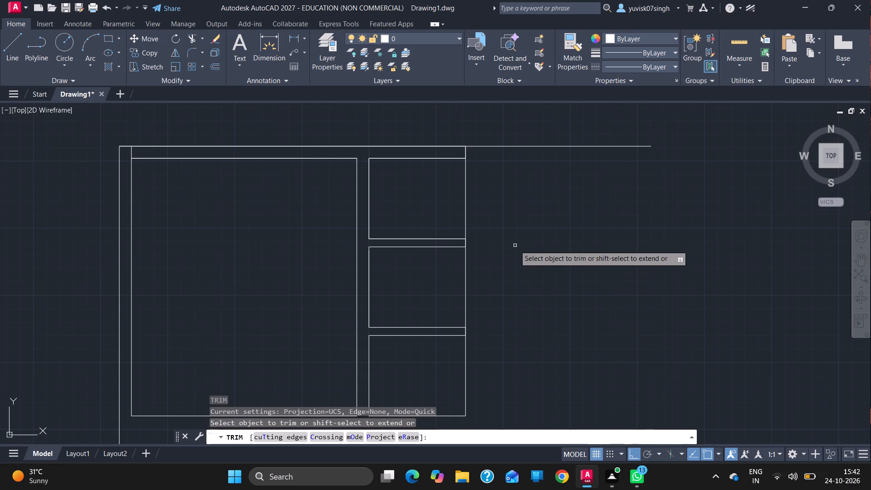
pyautogui.click(465, 244)
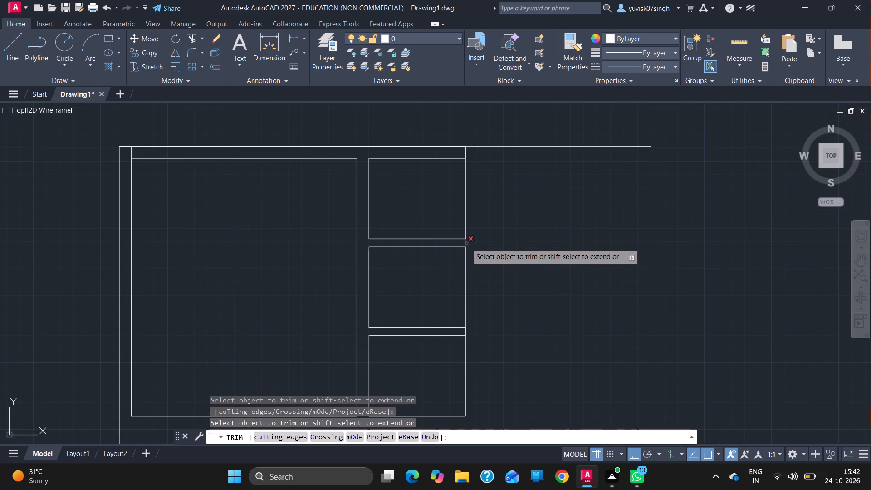
pyautogui.click(466, 244)
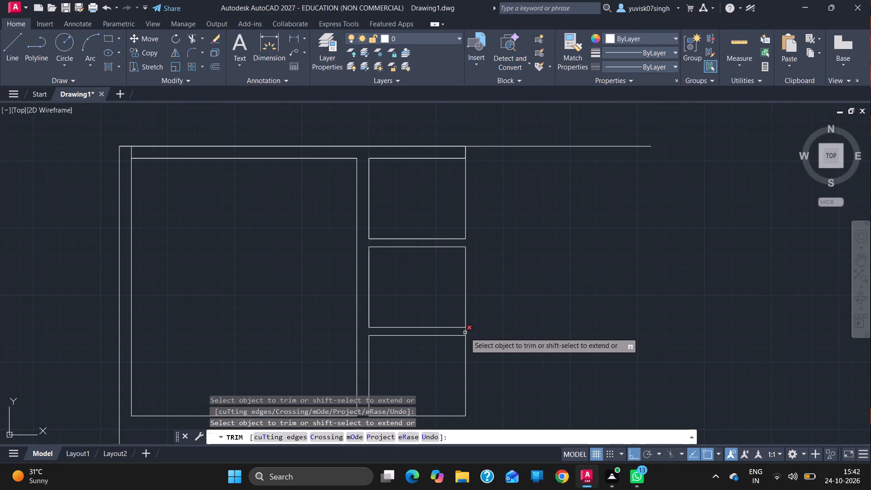
pyautogui.click(465, 333)
pyautogui.click(465, 331)
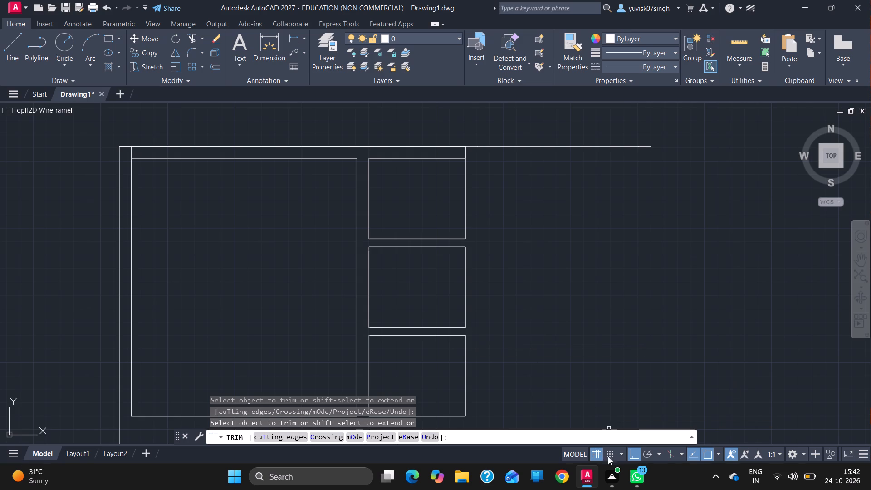
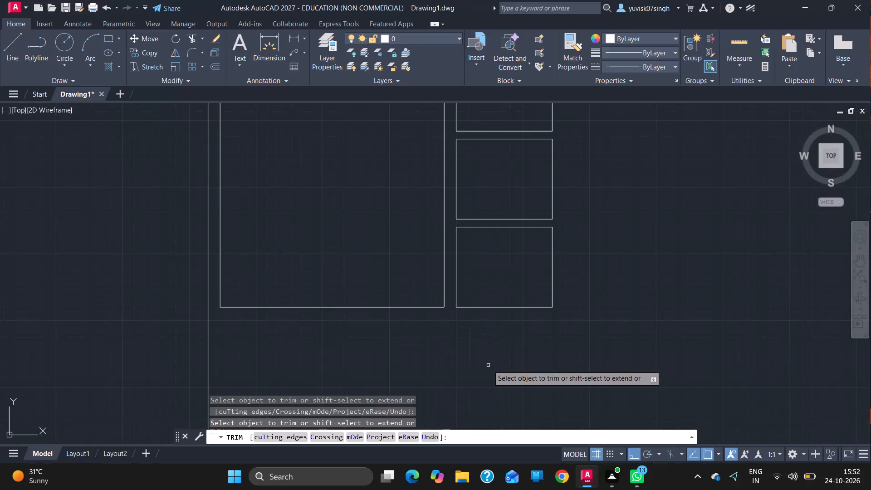
# Draw a line 9" down from the 14' x 16' room's southwest corner, then east to below the third small room's southeast corner.
pyautogui.press('Tab')
pyautogui.press('`')
pyautogui.press('Escape')
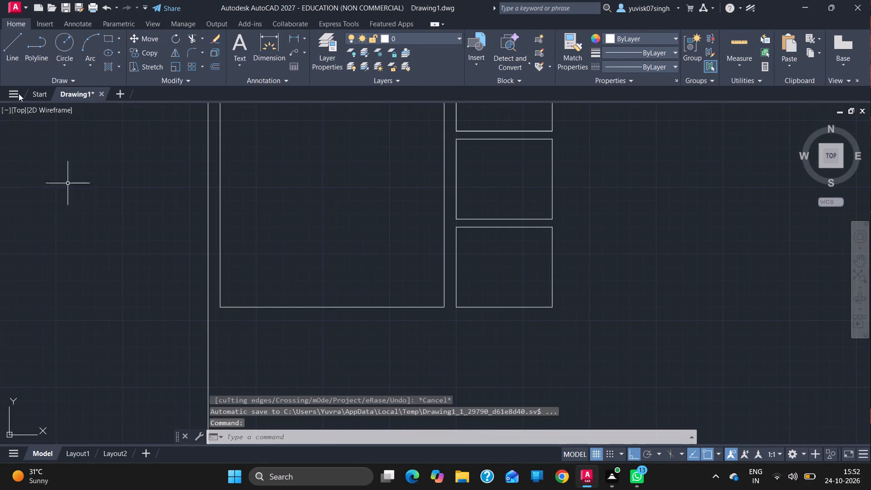
pyautogui.click(13, 51)
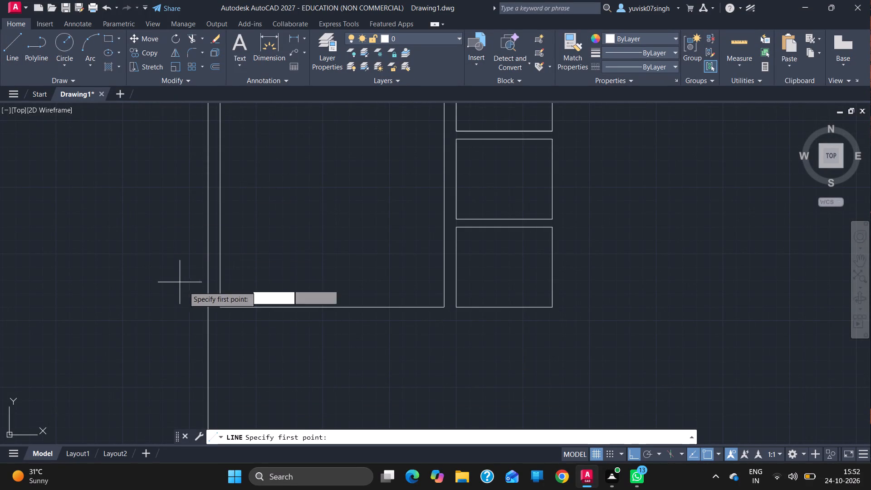
pyautogui.moveTo(219, 304); pyautogui.dragTo(219, 326)
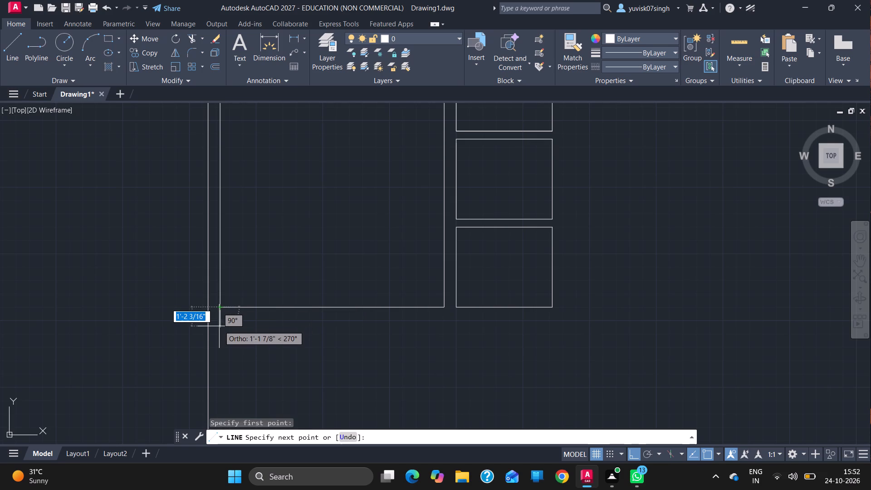
pyautogui.moveTo(219, 326); pyautogui.dragTo(221, 328)
pyautogui.press('9')
pyautogui.press('Return')
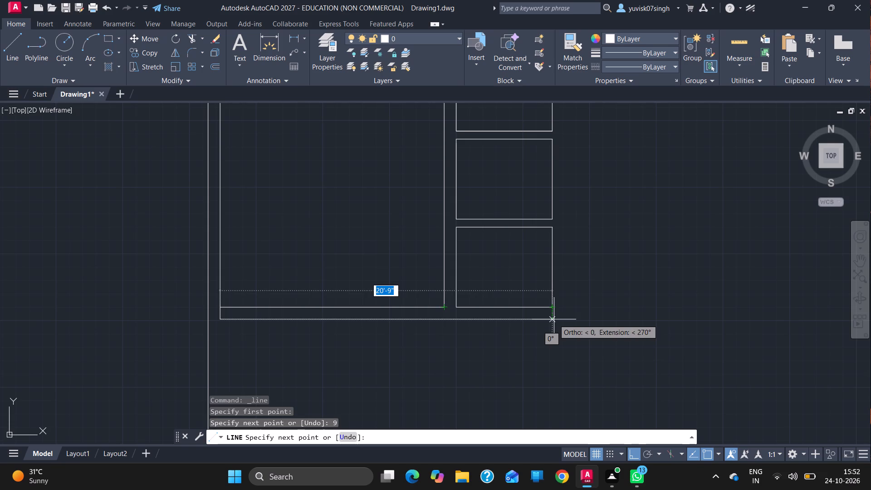
pyautogui.click(554, 319)
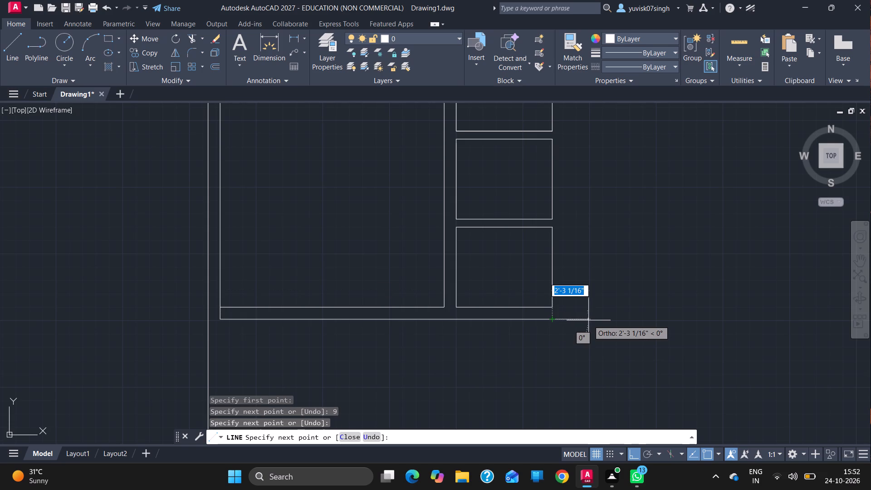
# Continue the line 9" east, then straight up to the plan's top outline to form the small rooms' east wall.
pyautogui.press('9')
pyautogui.press('Return')
pyautogui.keyDown('ctrl'); pyautogui.scroll(-3, 588, 320); pyautogui.keyUp('ctrl')
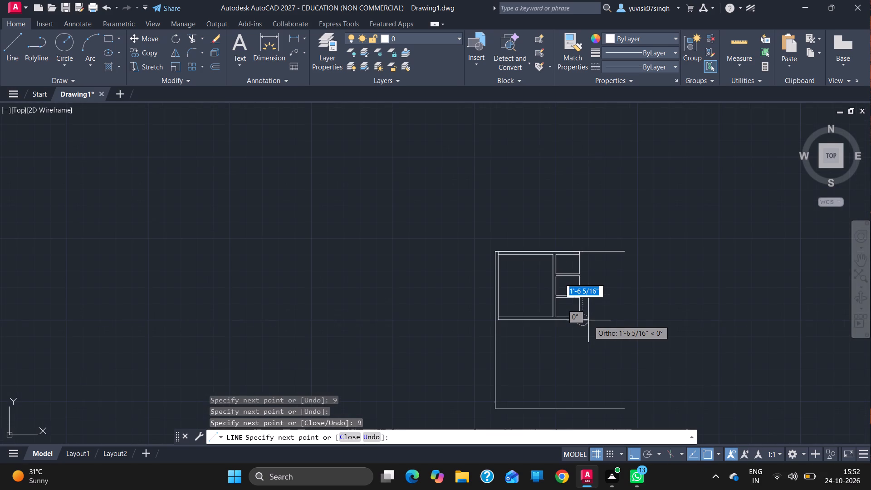
pyautogui.keyDown('ctrl'); pyautogui.scroll(2, 587, 249); pyautogui.keyUp('ctrl')
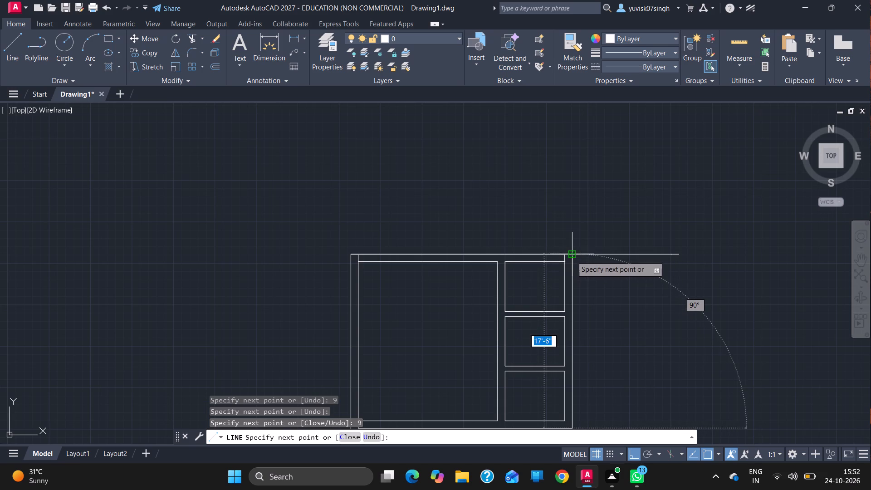
pyautogui.click(571, 256)
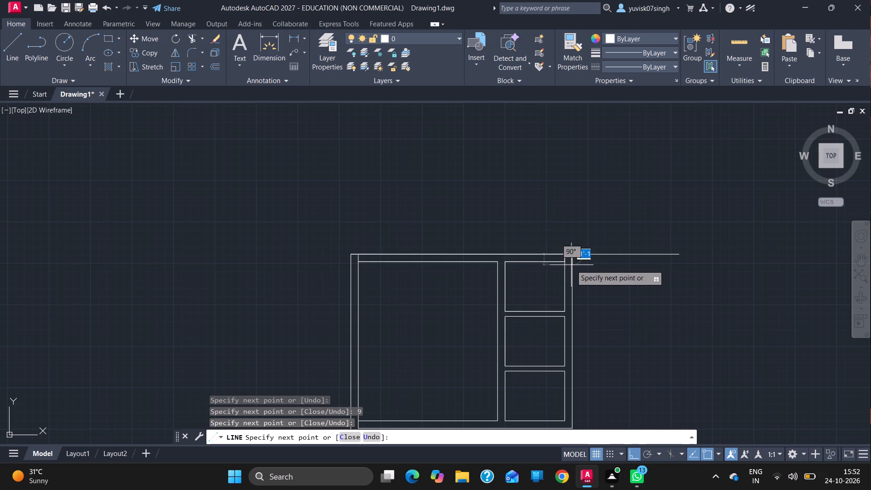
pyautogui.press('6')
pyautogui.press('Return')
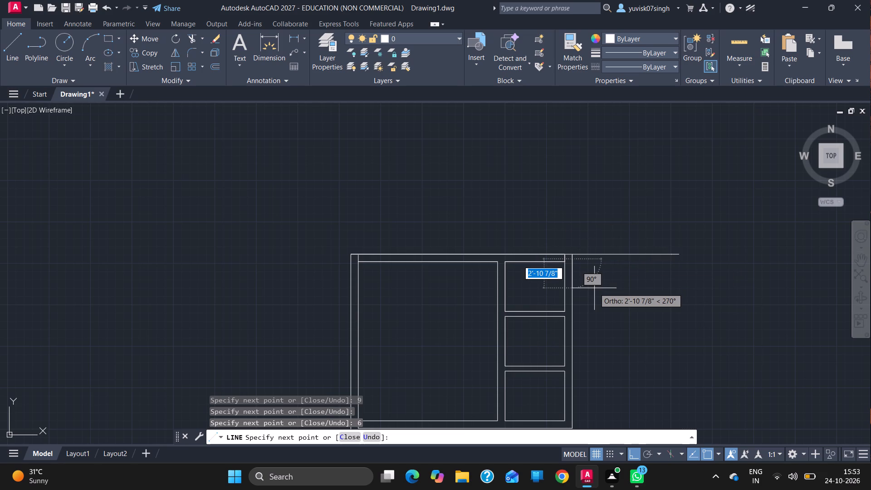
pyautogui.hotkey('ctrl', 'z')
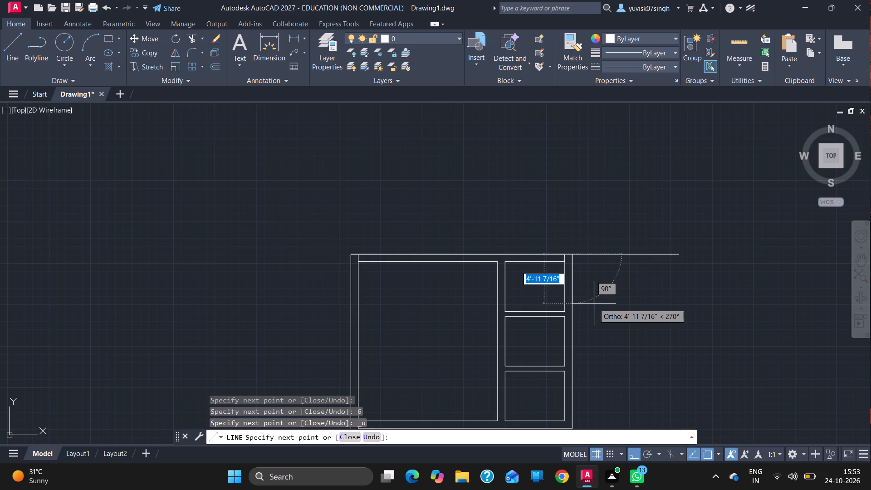
# Continue the line 9" down, 10' east and 16' down, then west to the wall line, enclosing a room east of the small rooms.
pyautogui.press('9')
pyautogui.press('Return')
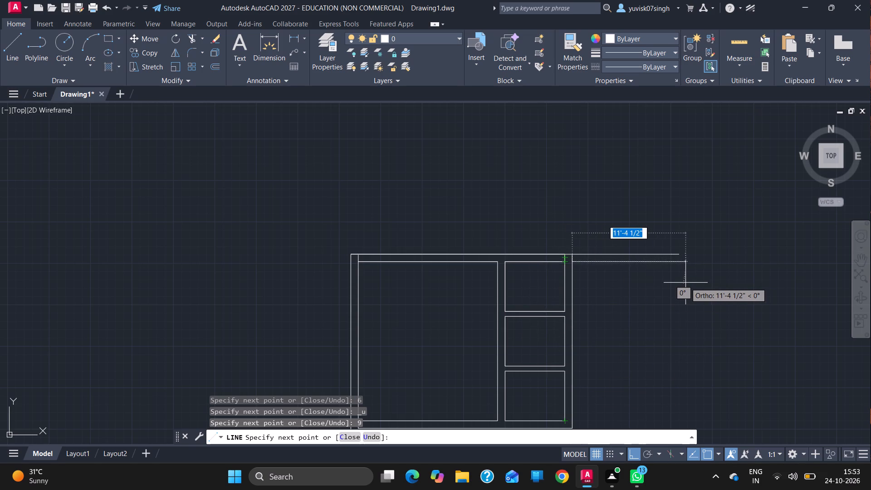
pyautogui.write("10'")
pyautogui.press('Return')
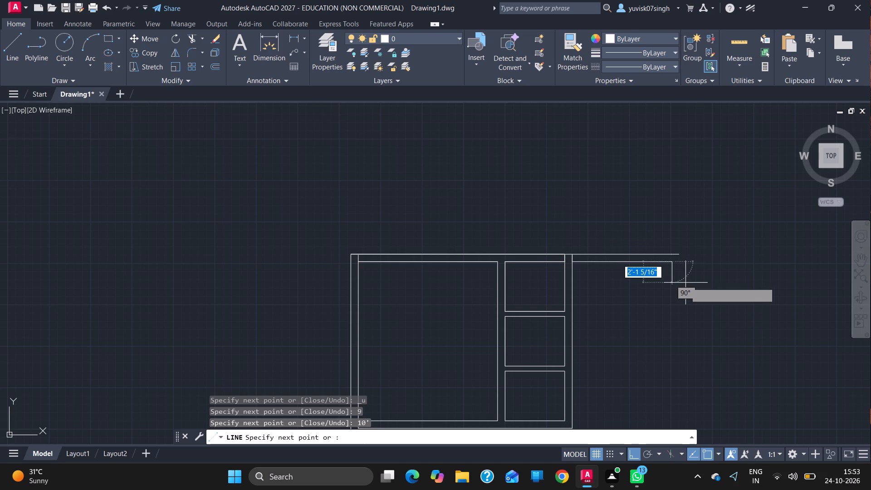
pyautogui.write("16'")
pyautogui.press('Return')
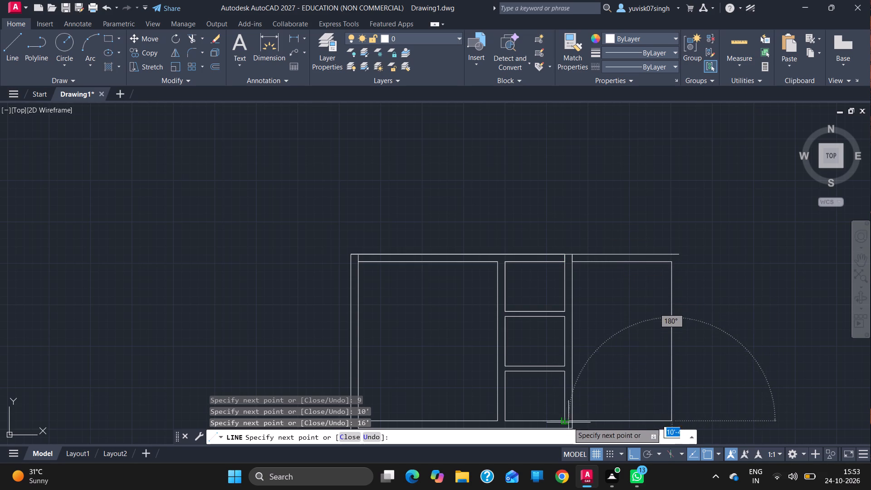
pyautogui.click(571, 421)
pyautogui.press('Escape')
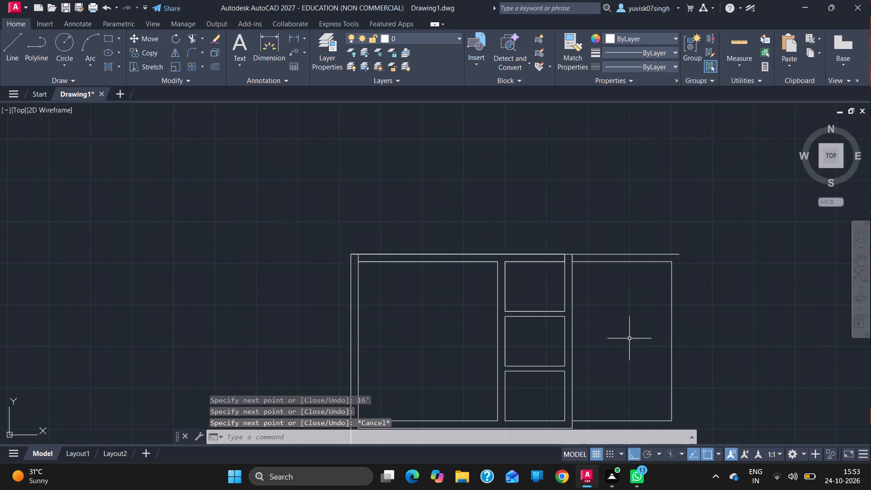
# Draw a 10'9" line east from the lower end of the small rooms' east wall, below the 10' x 16' room.
pyautogui.click(858, 262)
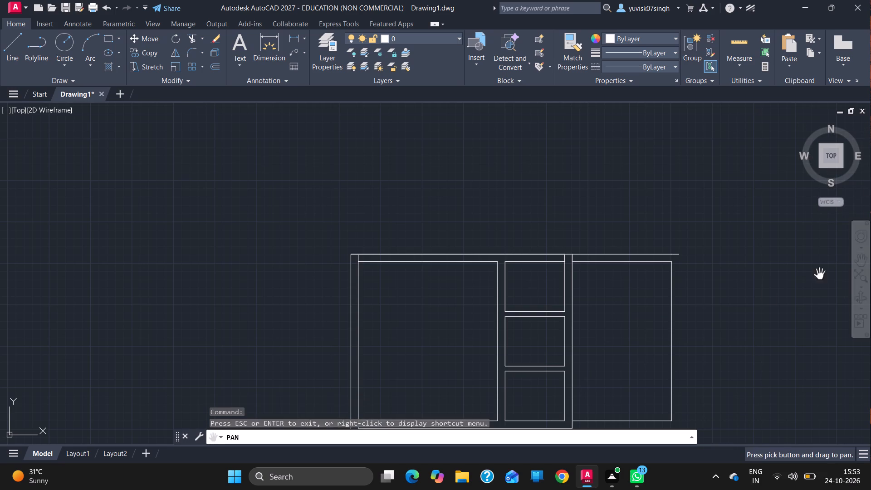
pyautogui.moveTo(689, 334); pyautogui.dragTo(669, 143)
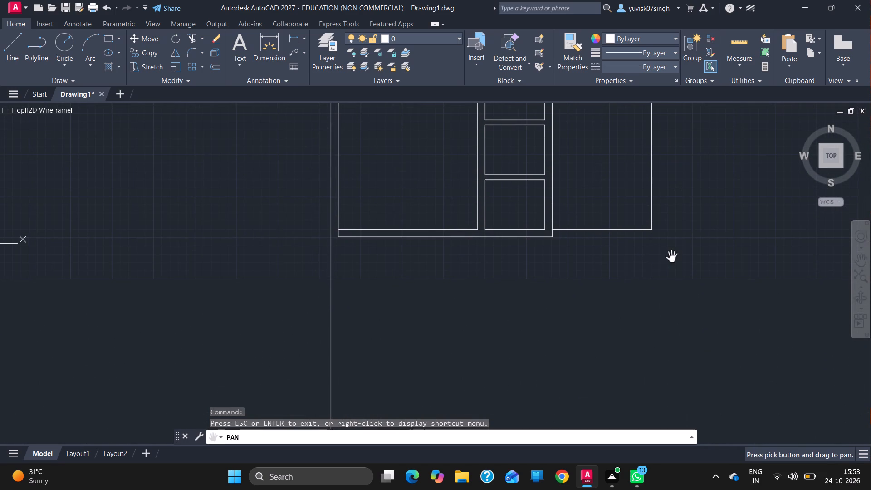
pyautogui.moveTo(629, 279); pyautogui.dragTo(624, 262)
pyautogui.press('Escape')
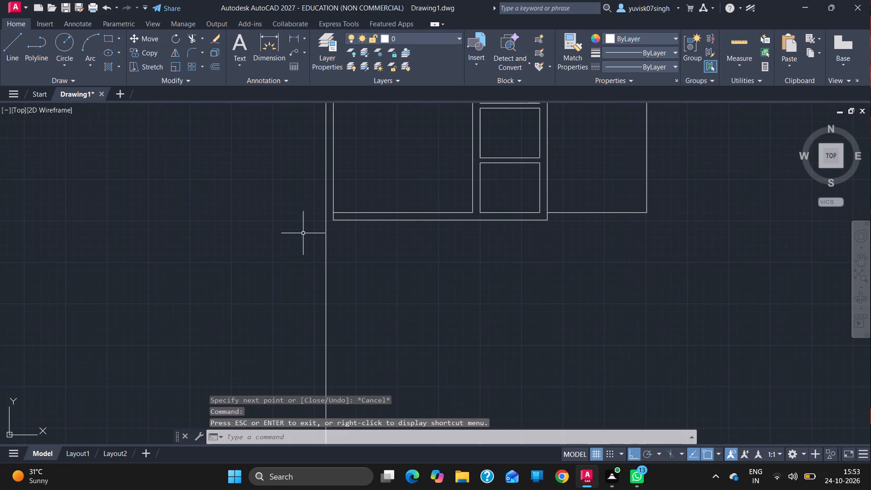
pyautogui.click(10, 53)
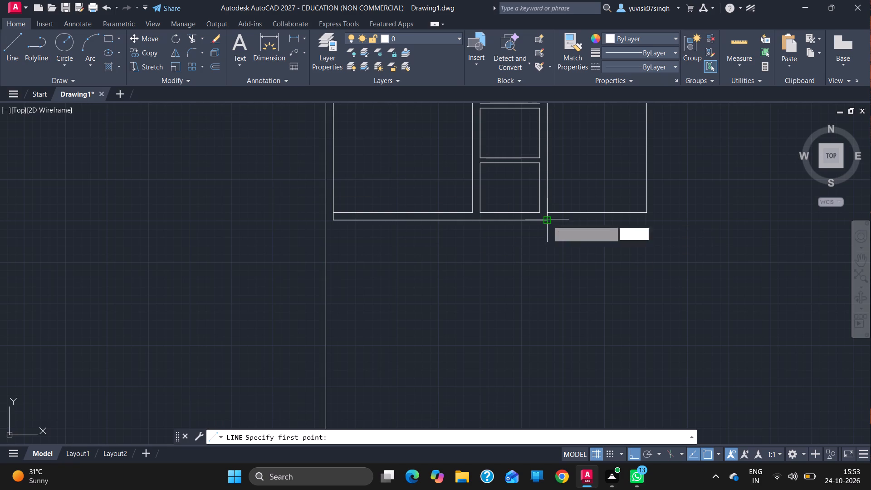
pyautogui.moveTo(549, 220); pyautogui.dragTo(647, 219)
pyautogui.write("10'9")
pyautogui.press('Return')
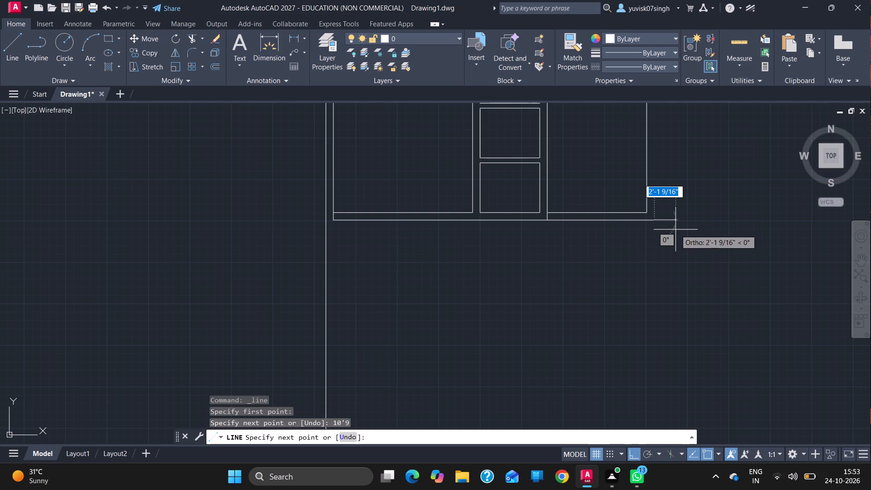
pyautogui.press('Escape')
# Draw a closed 20'9" x 22' room downward from the west end of the wall line below the 14' x 16' room.
pyautogui.click(861, 255)
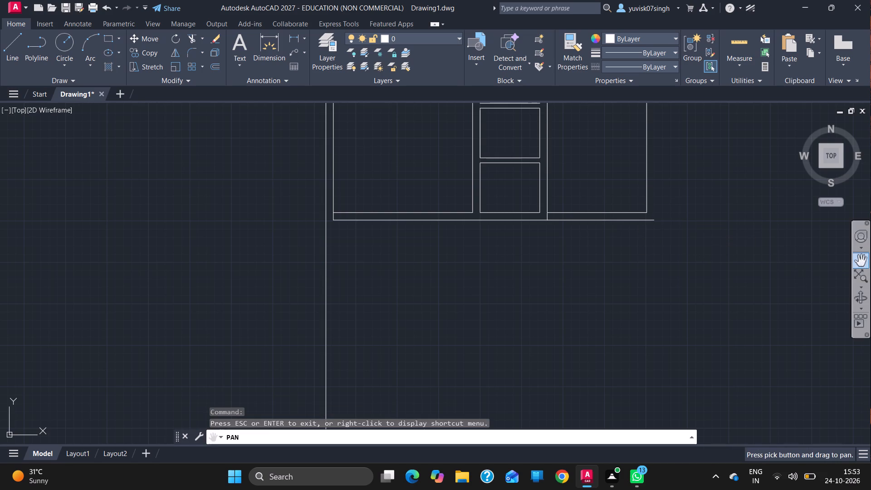
pyautogui.moveTo(473, 344); pyautogui.dragTo(480, 212)
pyautogui.press('Escape')
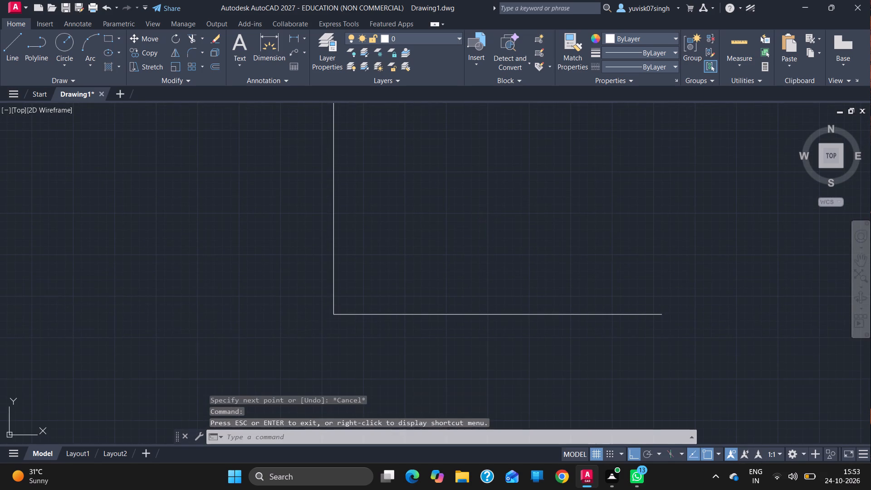
pyautogui.click(856, 263)
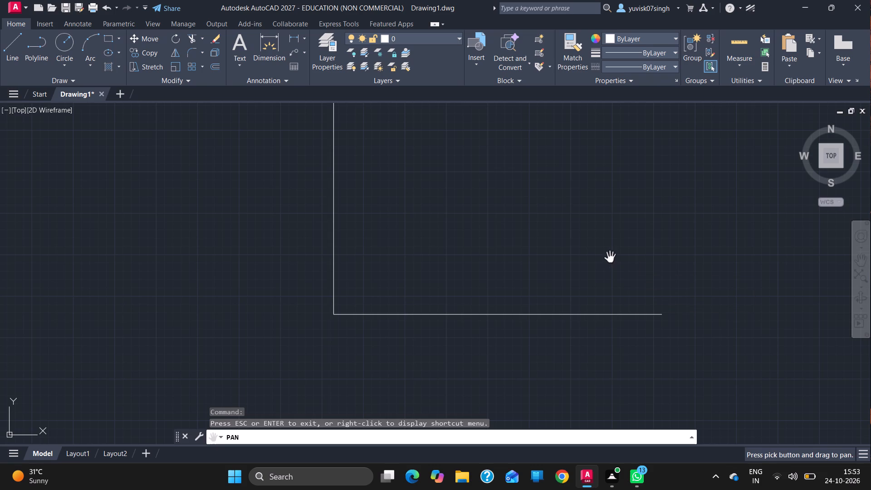
pyautogui.moveTo(610, 258); pyautogui.dragTo(602, 354)
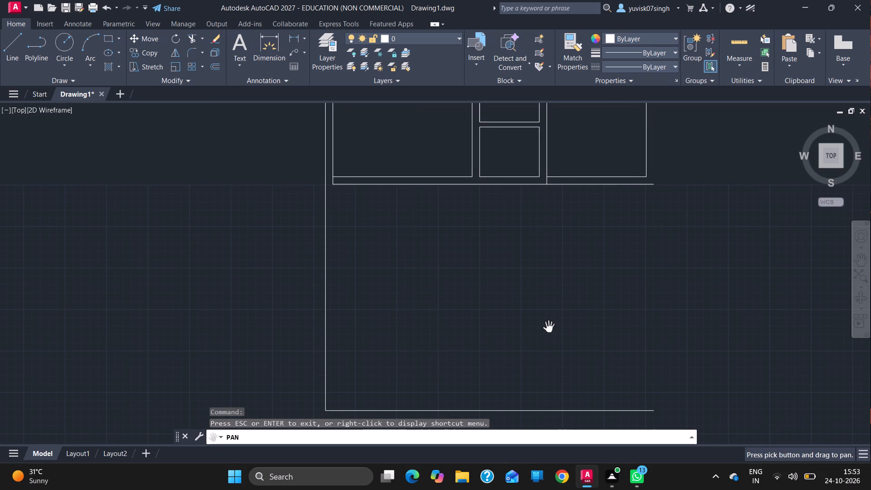
pyautogui.press('Escape')
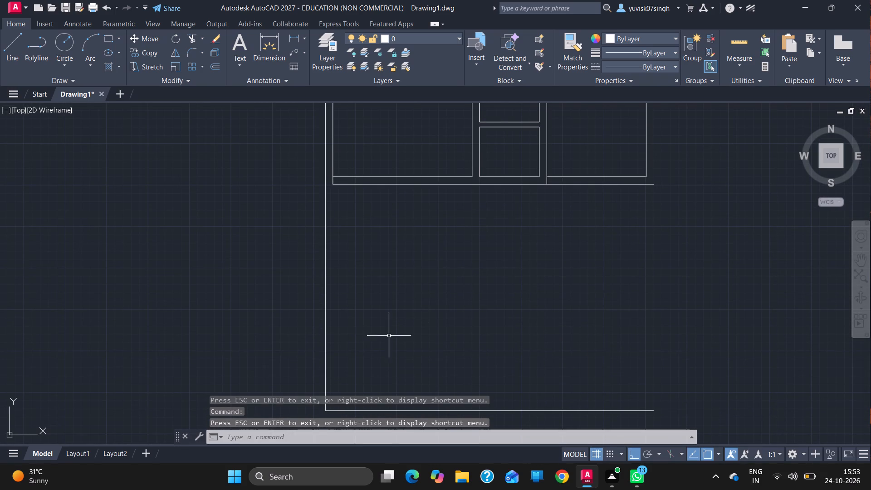
pyautogui.click(7, 66)
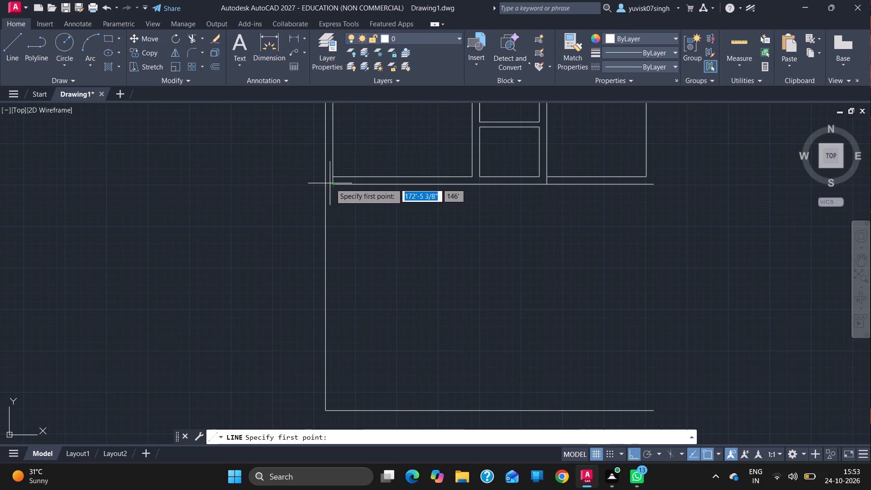
pyautogui.click(333, 183)
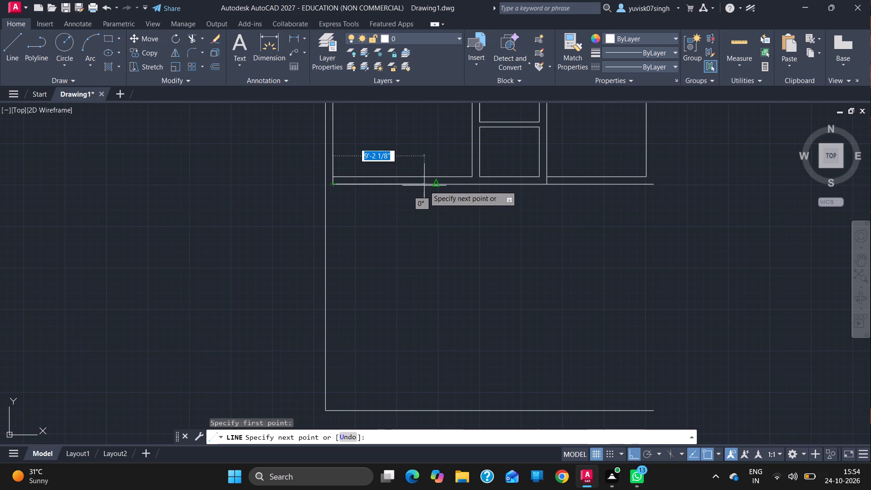
pyautogui.write("20'9")
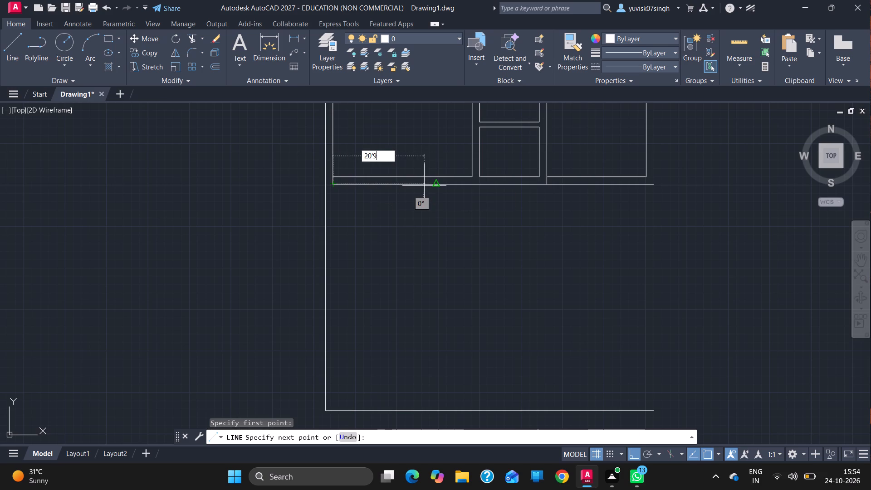
pyautogui.press('Return')
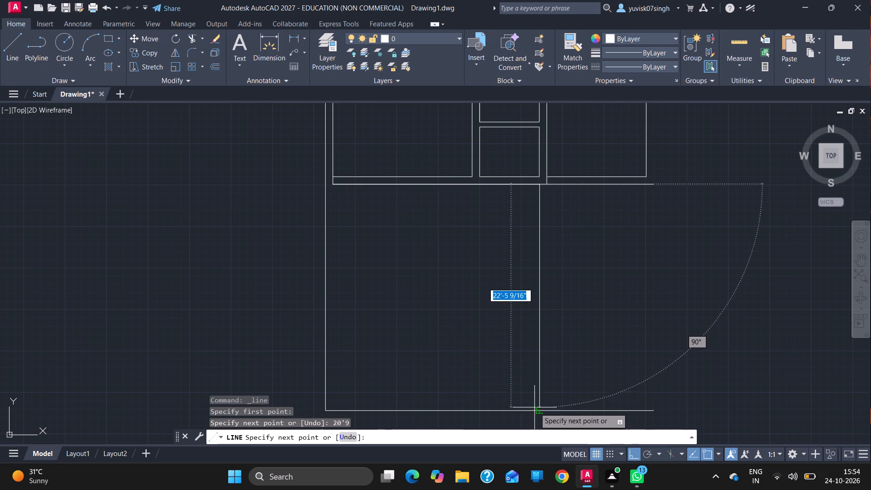
pyautogui.press('2')
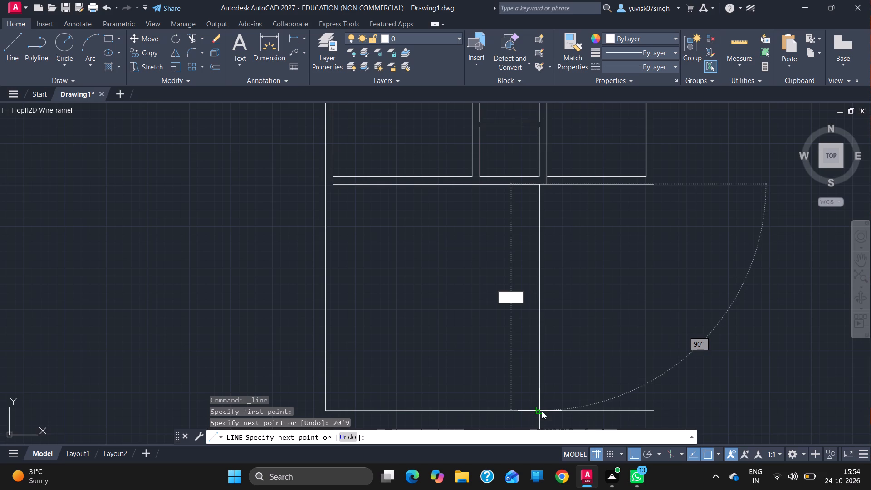
pyautogui.write("2'")
pyautogui.press('Return')
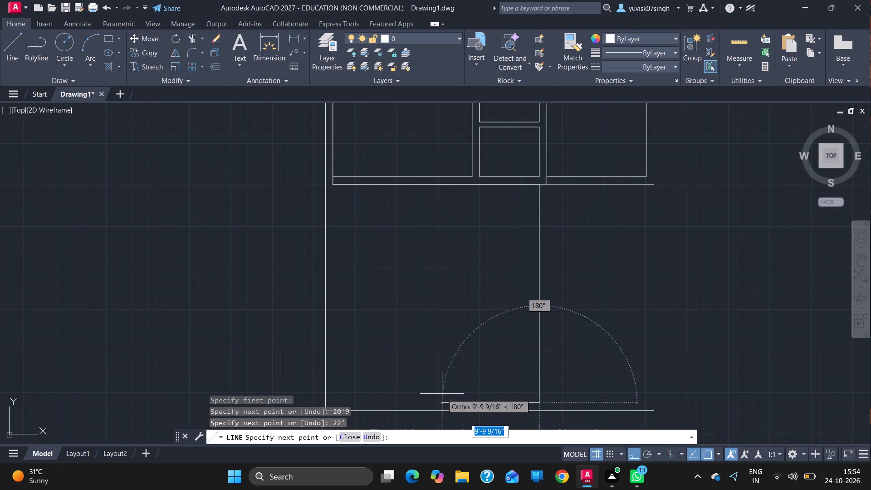
pyautogui.write("20'9")
pyautogui.press('Return')
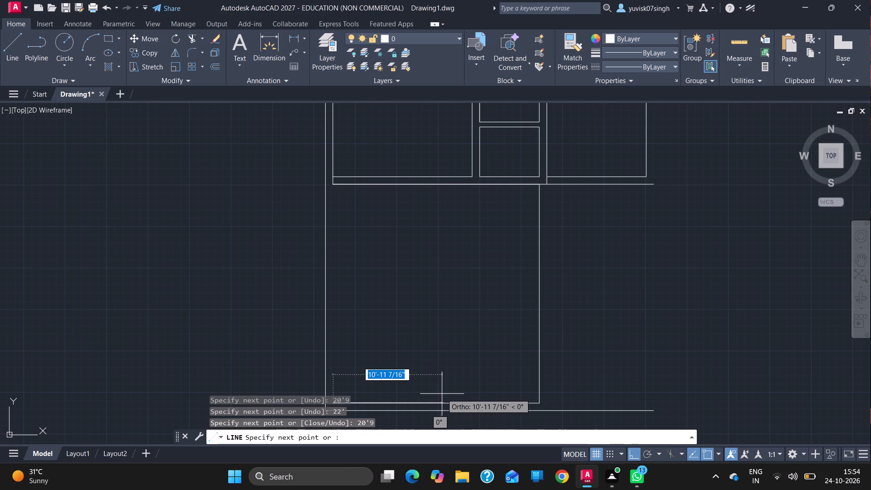
pyautogui.click(336, 184)
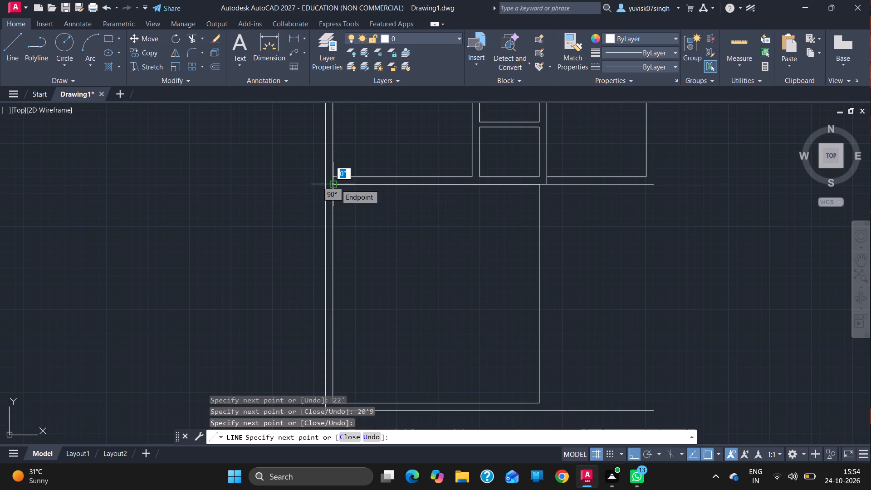
pyautogui.press('Escape')
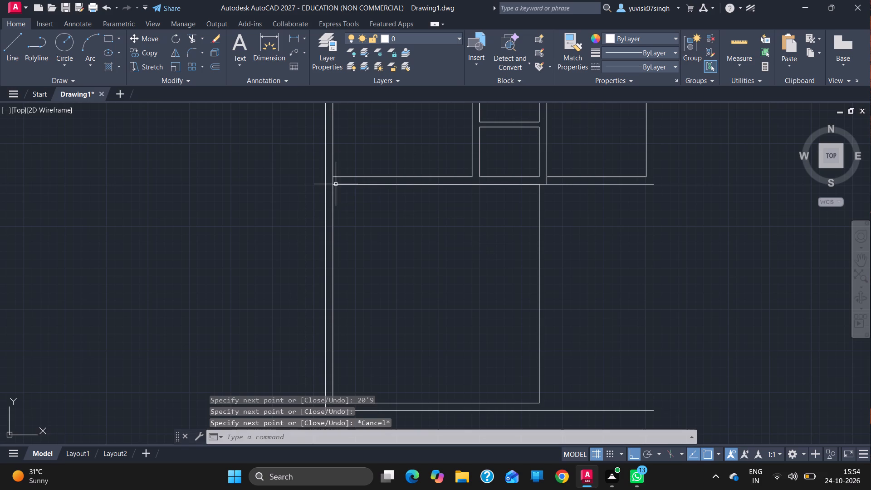
# Draw a line from the 20'9" x 22' room's lower-east corner: 9" east, 16' up, 10' east, 16' down, and back west to close the room.
pyautogui.click(5, 48)
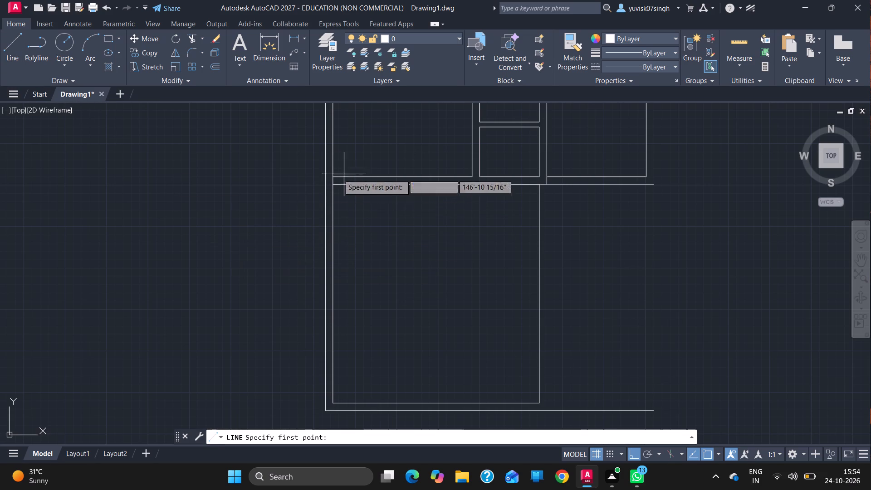
pyautogui.click(541, 403)
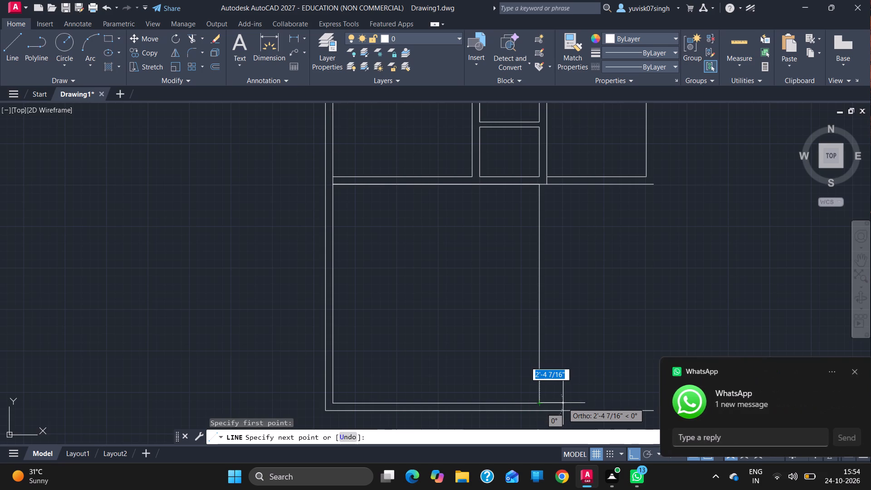
pyautogui.press('9')
pyautogui.press('Return')
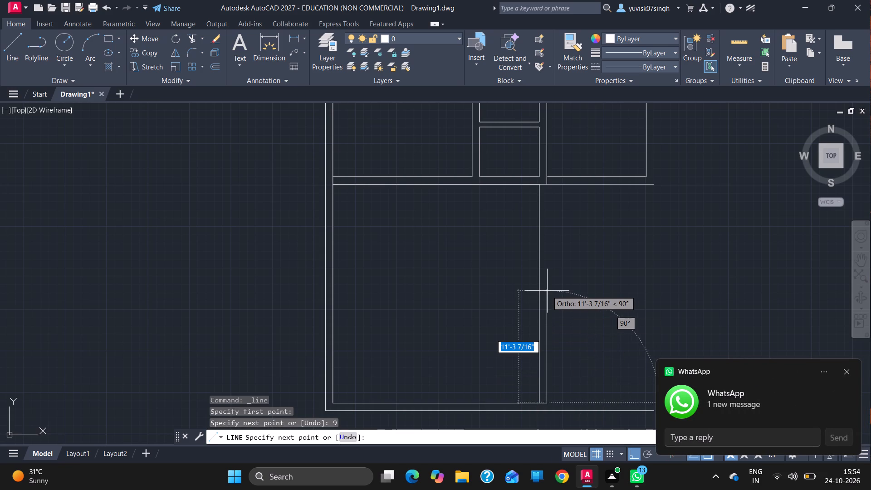
pyautogui.press('1')
pyautogui.press('6')
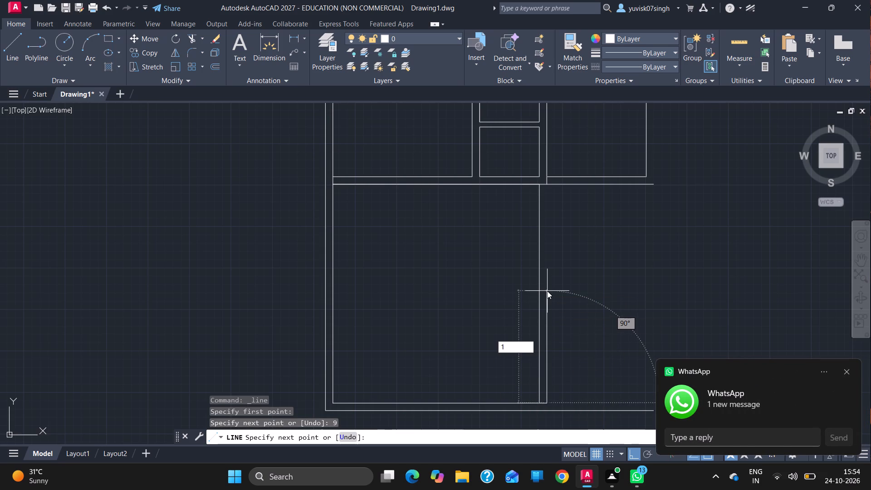
pyautogui.press("'")
pyautogui.press('Return')
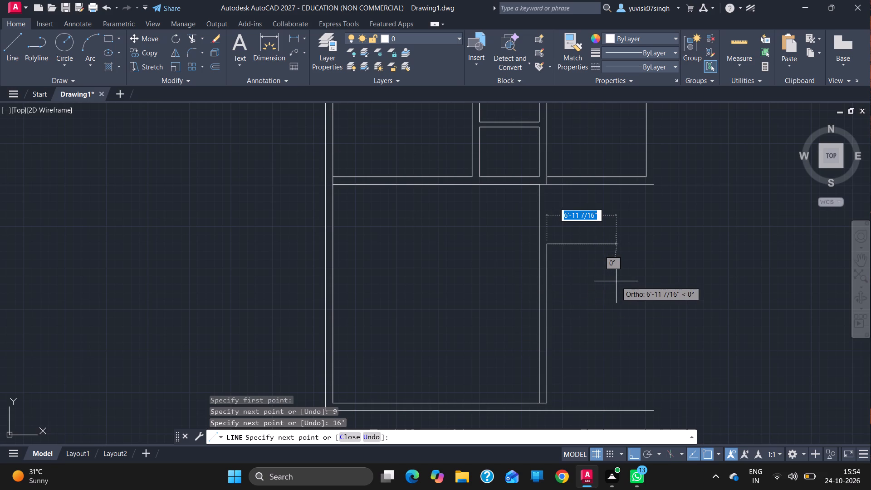
pyautogui.write("10'")
pyautogui.press('Return')
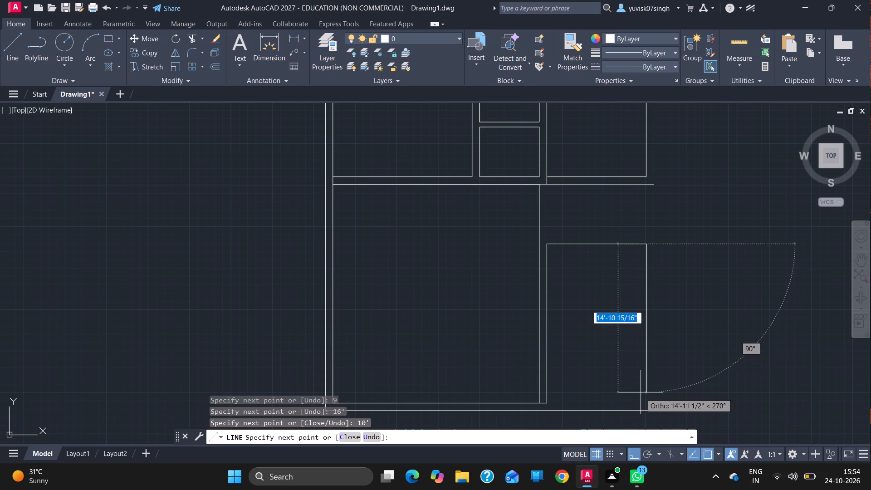
pyautogui.write("16'")
pyautogui.press('Return')
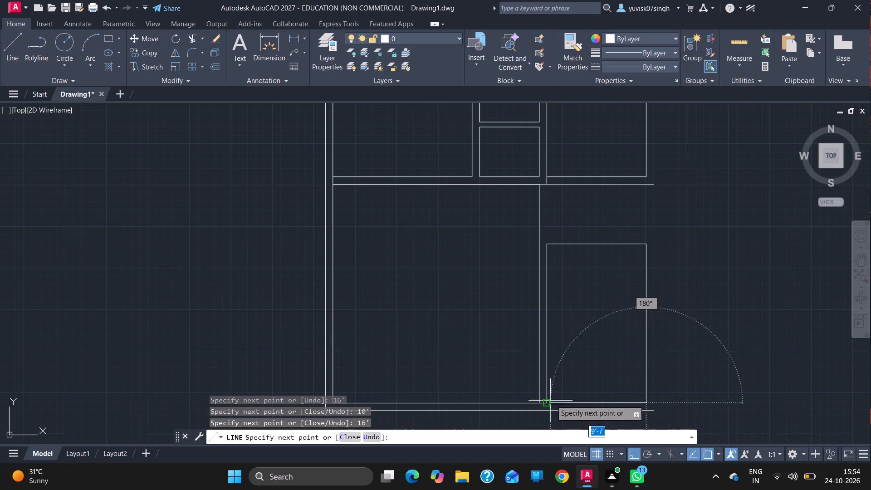
pyautogui.click(548, 402)
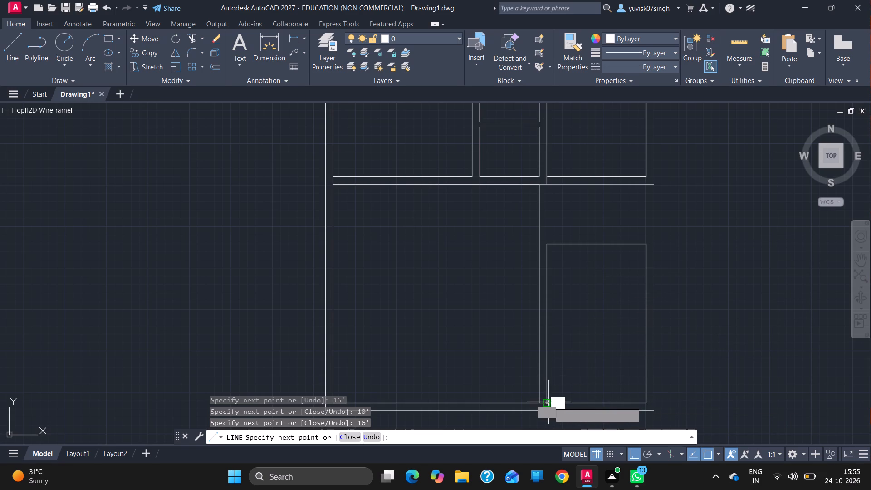
pyautogui.press('Escape')
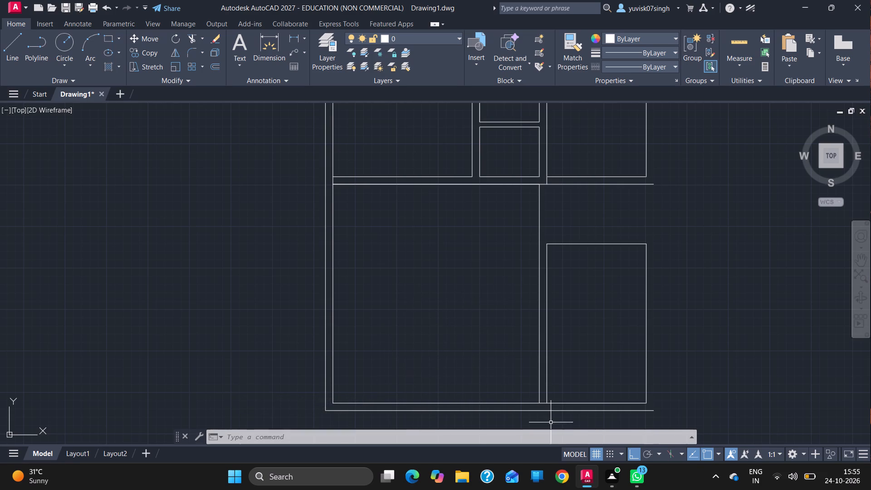
# Draw the outer east wall line from the east end of the bottom outline up to the east end of the plan's top outline.
pyautogui.click(16, 61)
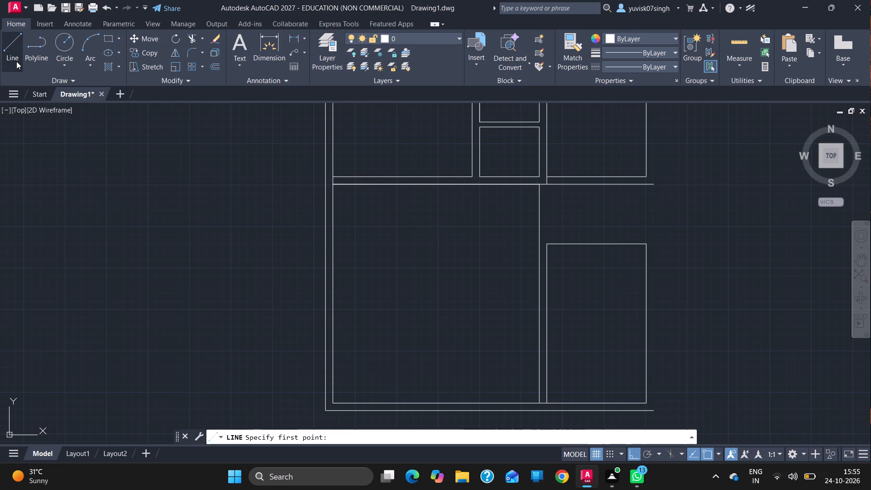
pyautogui.click(652, 409)
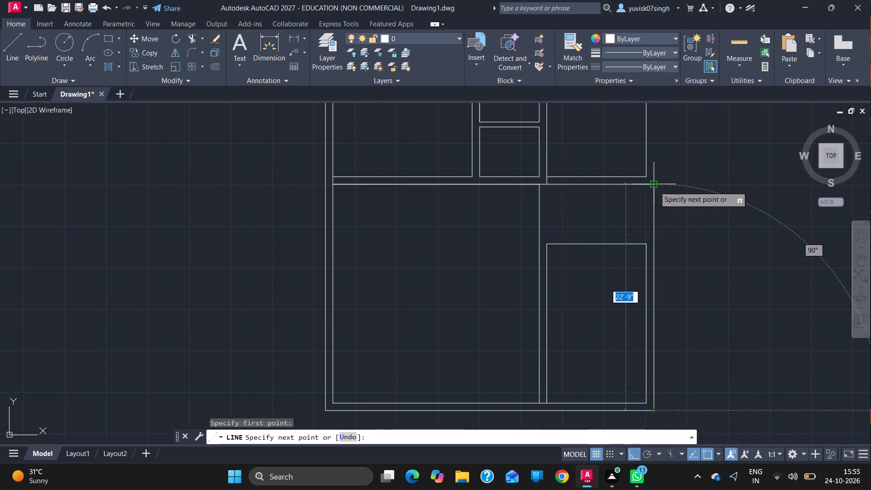
pyautogui.click(655, 186)
pyautogui.scroll(-1, 590, 309)
pyautogui.scroll(1, 590, 309)
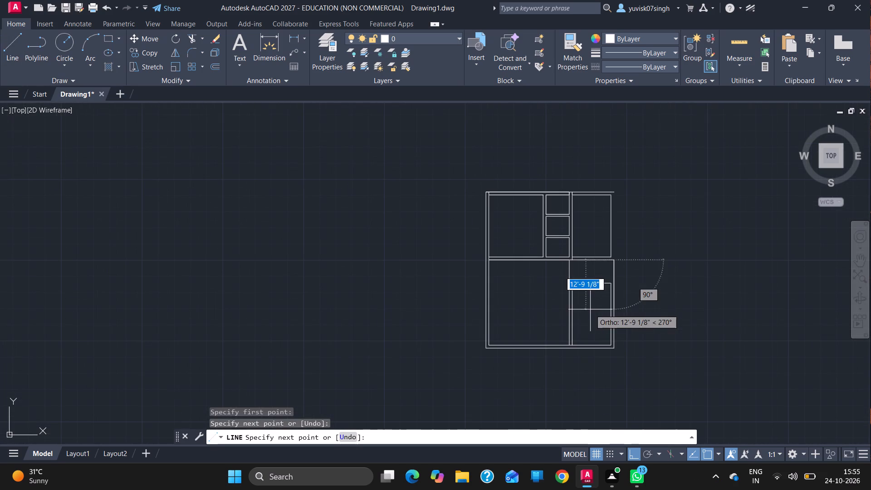
pyautogui.click(615, 191)
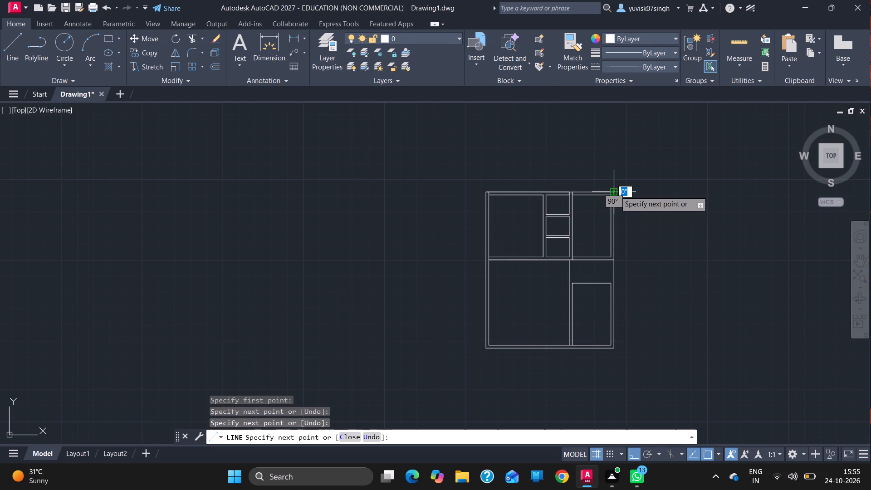
pyautogui.press('Escape')
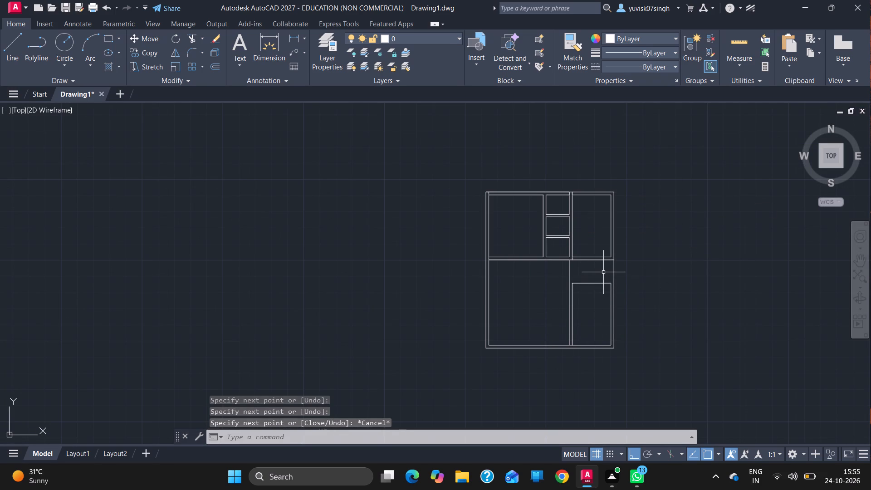
# Draw a line from the lower end of the small rooms' east wall: 6'6" down, 10' east, and up to the horizontal wall line.
pyautogui.keyDown('ctrl'); pyautogui.scroll(2, 603, 272); pyautogui.keyUp('ctrl')
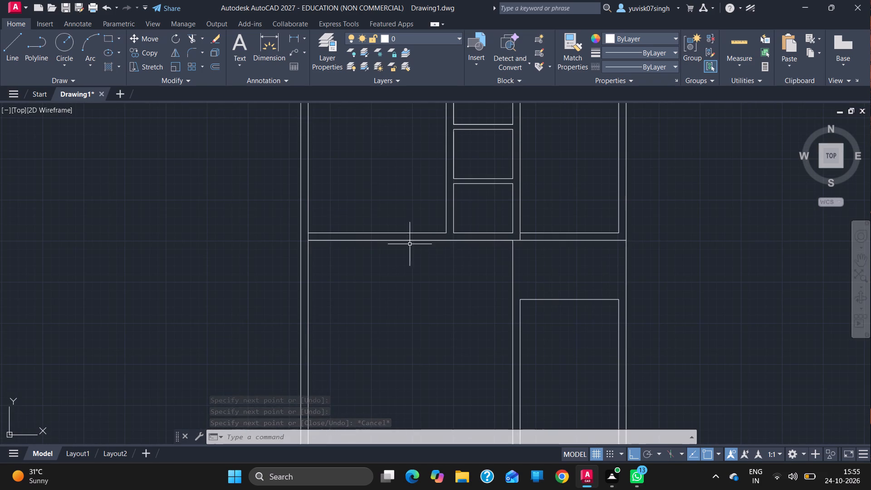
pyautogui.click(12, 49)
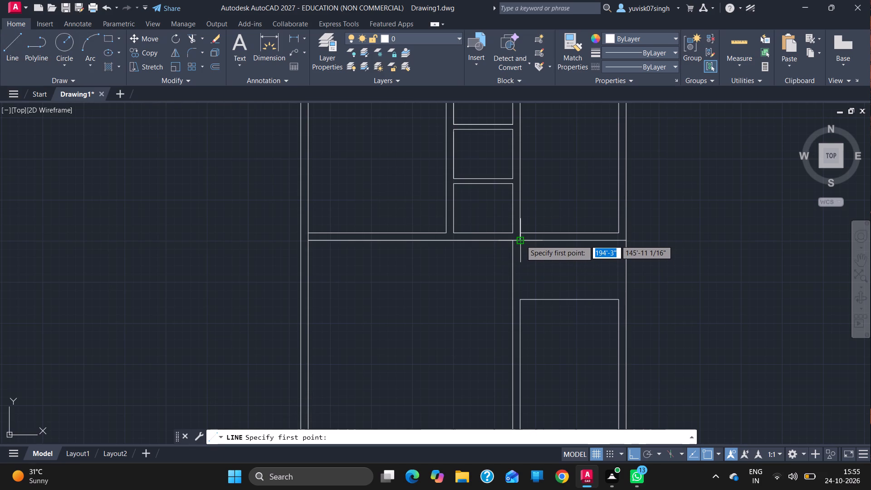
pyautogui.click(521, 240)
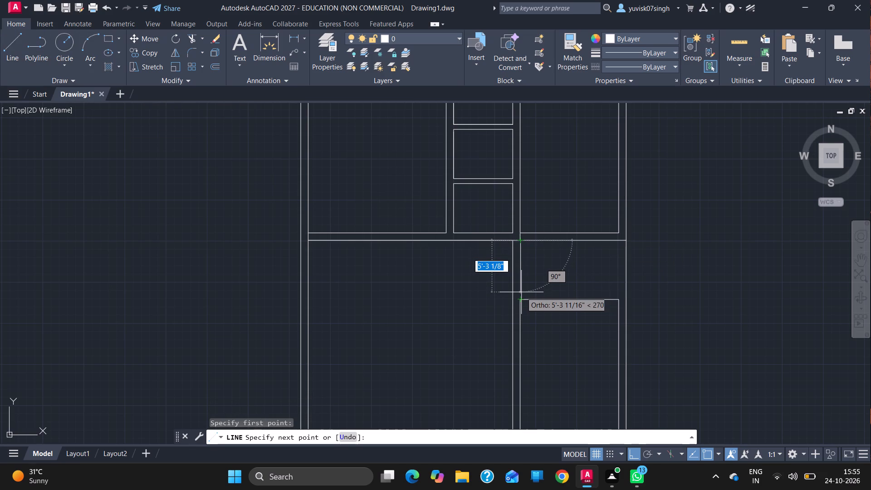
pyautogui.write("6'6")
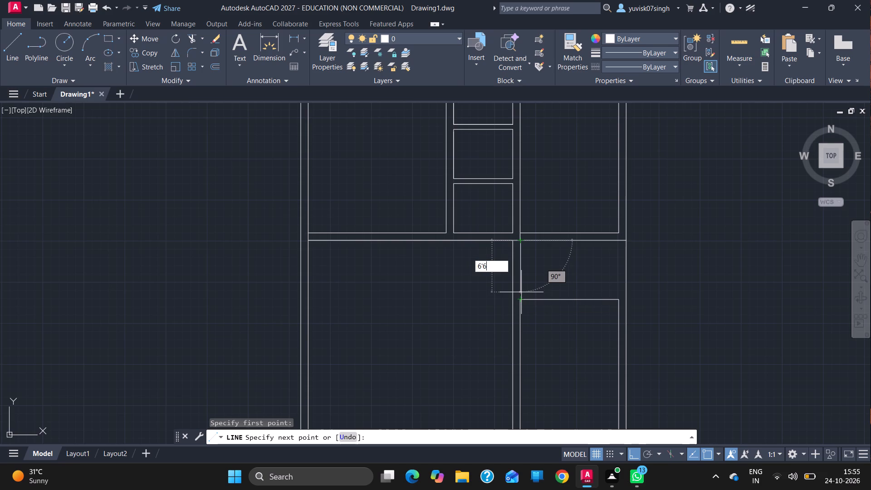
pyautogui.press('Return')
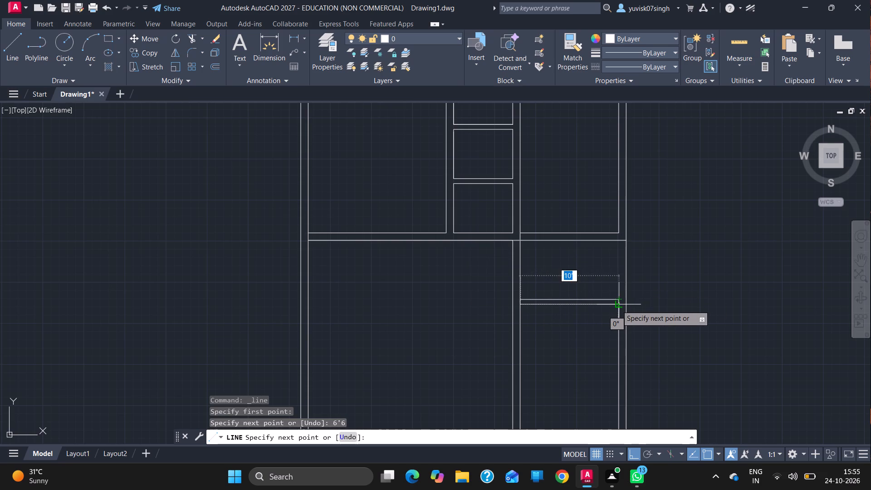
pyautogui.write("10'")
pyautogui.press('Return')
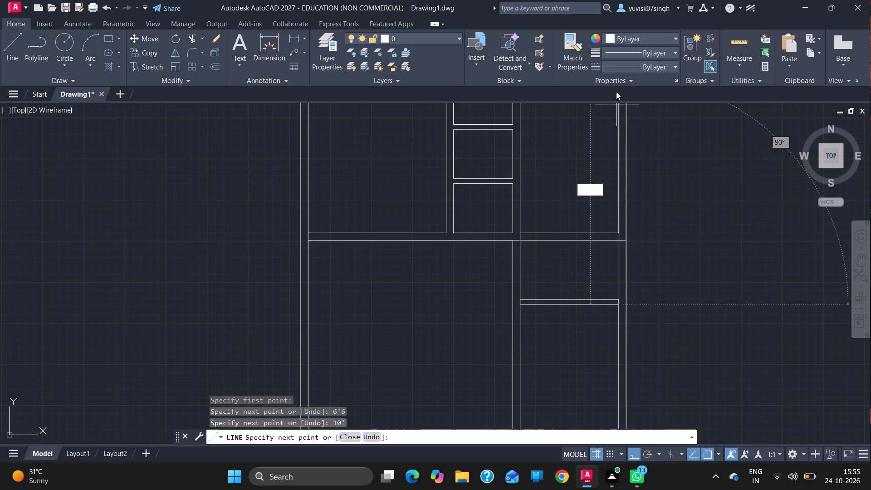
pyautogui.click(620, 242)
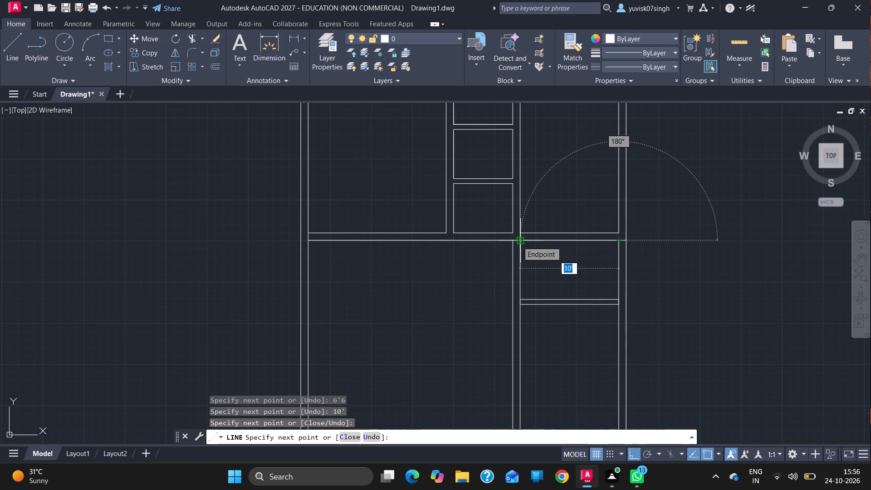
pyautogui.press('Escape')
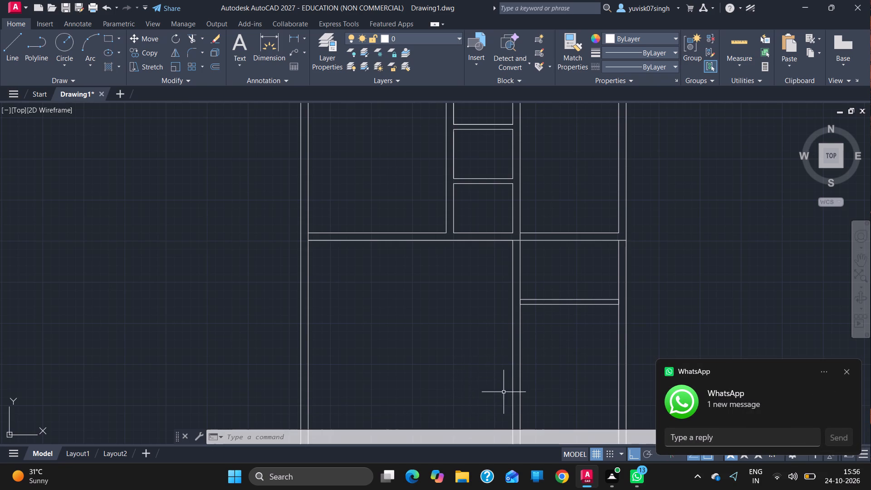
# Draw a line from the top small room's lower-west corner: 2" up, then 9" west across the wall to the 14' x 16' room.
pyautogui.click(861, 254)
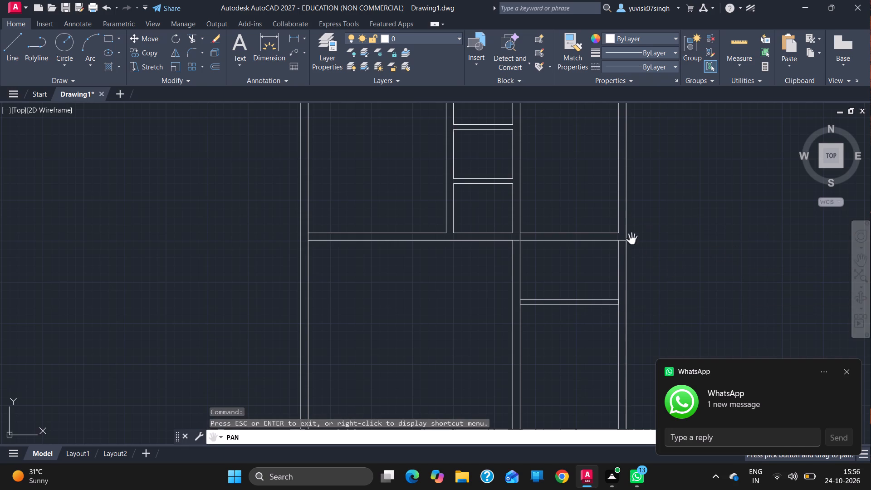
pyautogui.moveTo(560, 192); pyautogui.dragTo(604, 291)
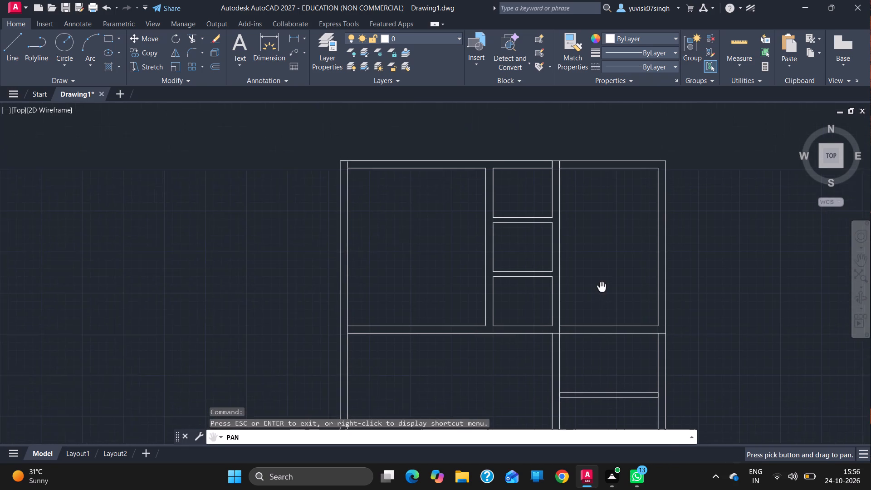
pyautogui.moveTo(604, 291); pyautogui.dragTo(607, 292)
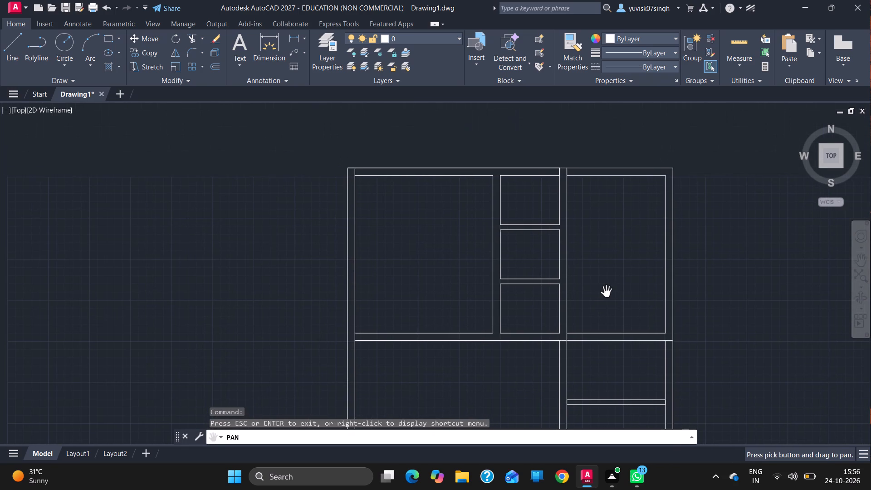
pyautogui.press('Escape')
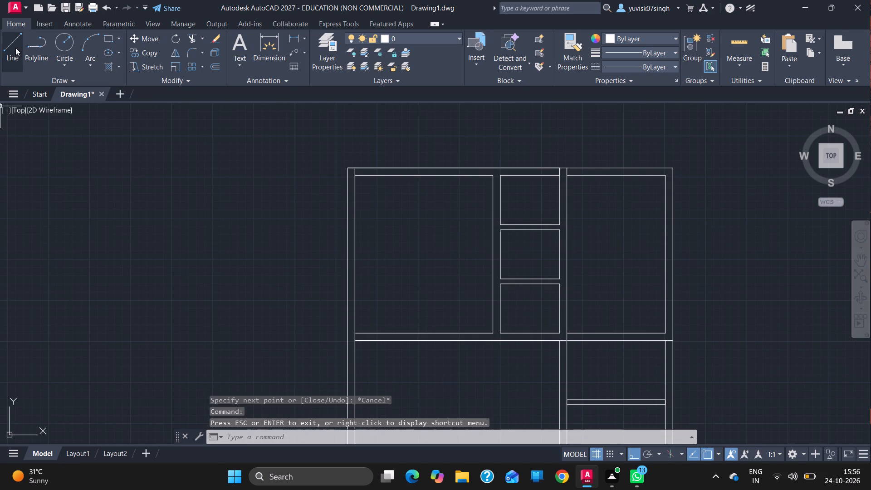
pyautogui.click(15, 48)
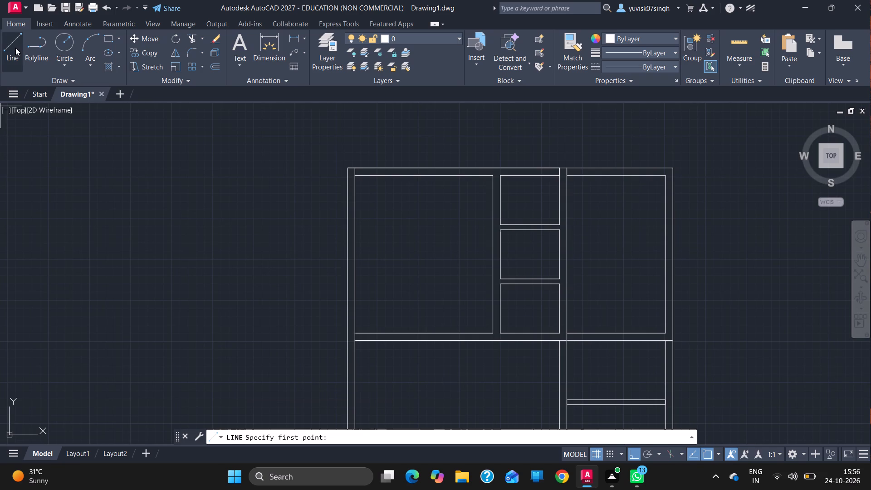
pyautogui.click(10, 47)
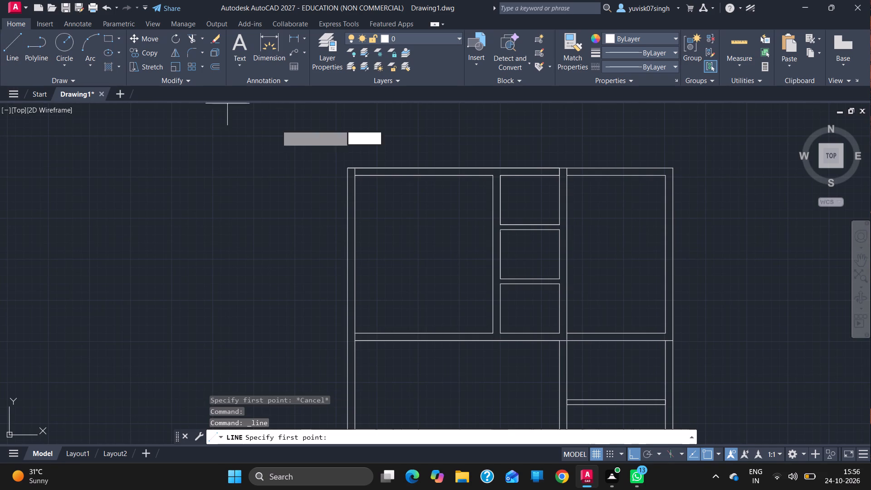
pyautogui.moveTo(499, 222); pyautogui.dragTo(499, 217)
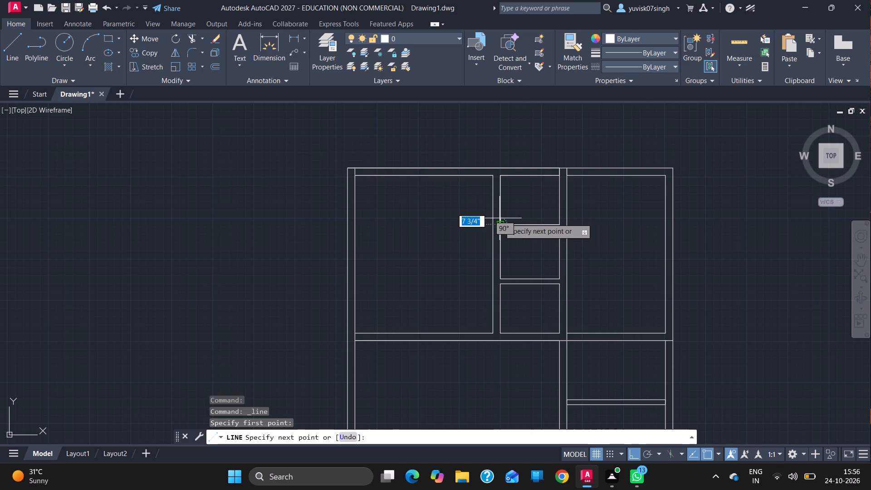
pyautogui.press('2')
pyautogui.press('Return')
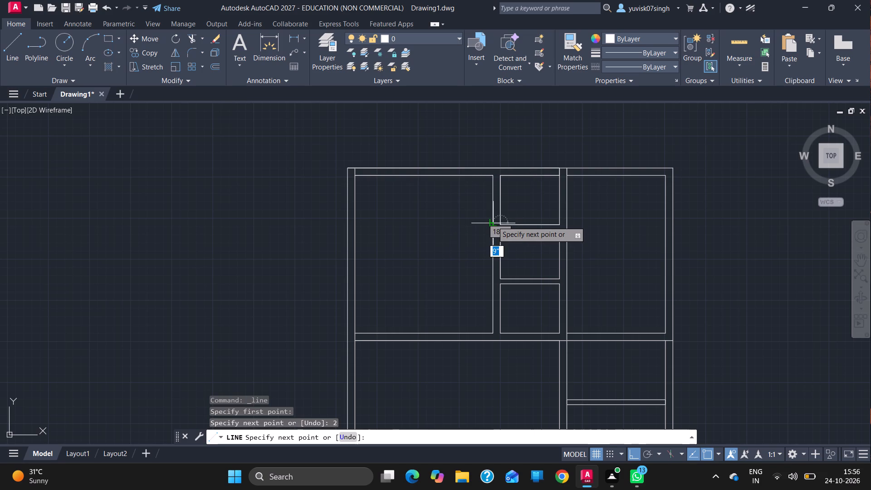
pyautogui.click(493, 221)
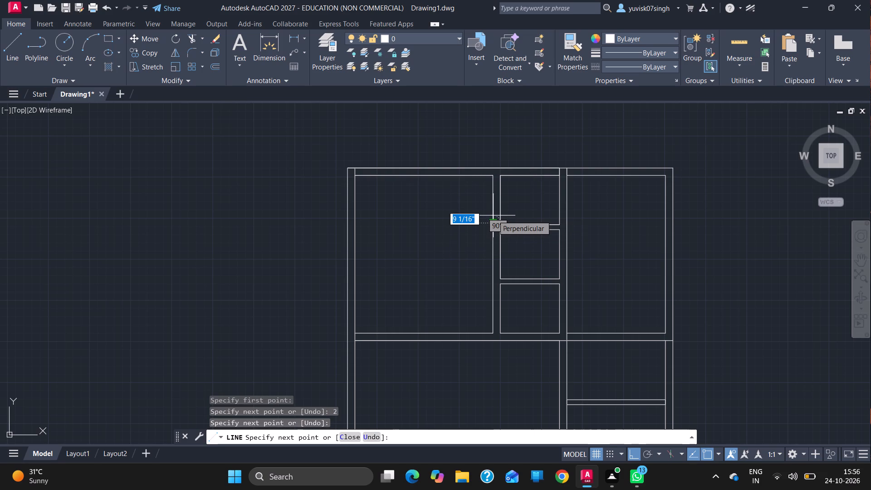
pyautogui.press('Return')
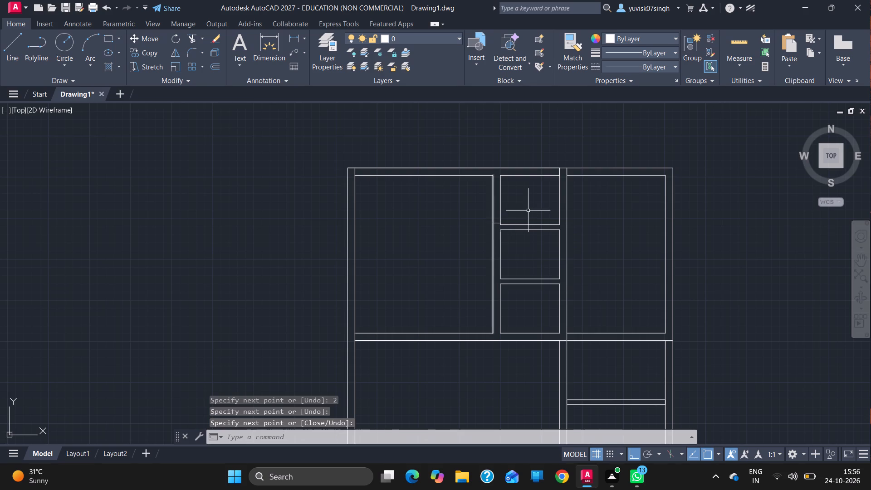
# Draw a line from the existing jamb line's west end: 2" up, 9" east, up to the small room's west wall midpoint, and west across the wall.
pyautogui.keyDown('ctrl'); pyautogui.scroll(1, 476, 238); pyautogui.keyUp('ctrl')
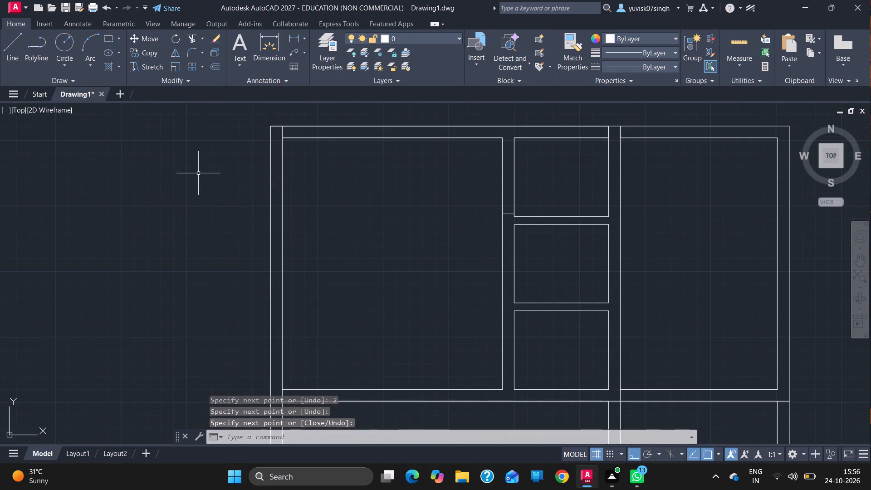
pyautogui.click(14, 50)
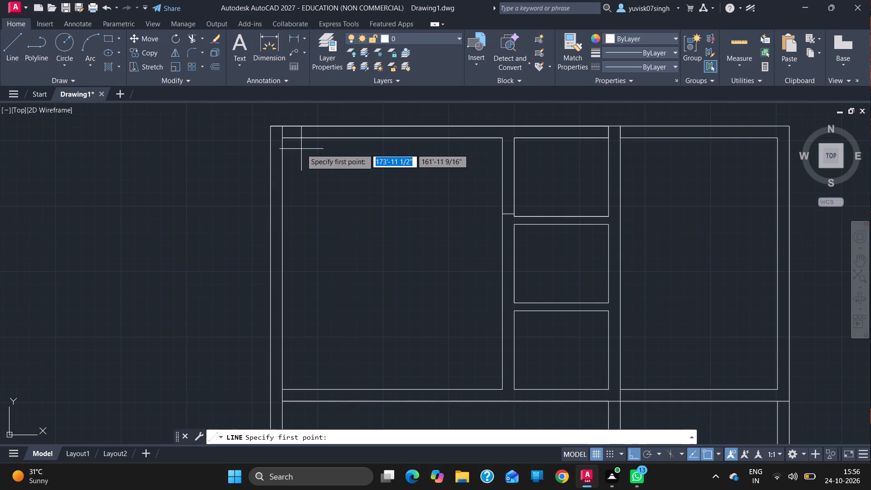
pyautogui.click(502, 213)
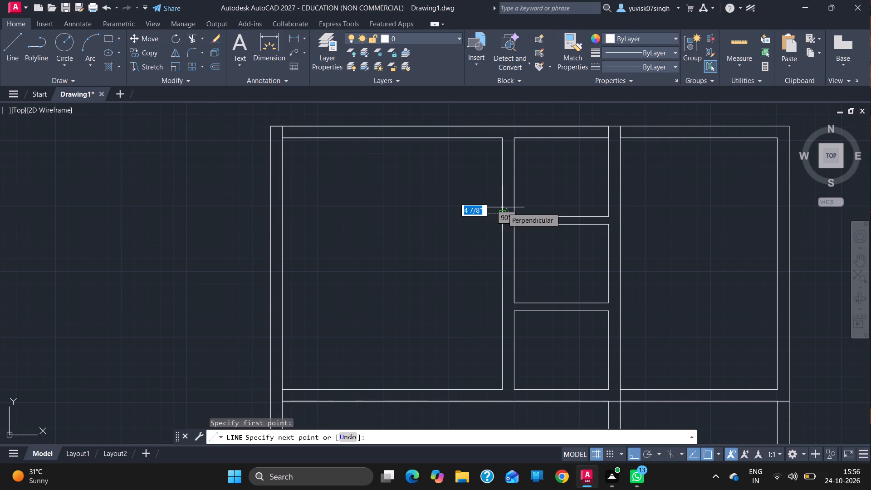
pyautogui.press('2')
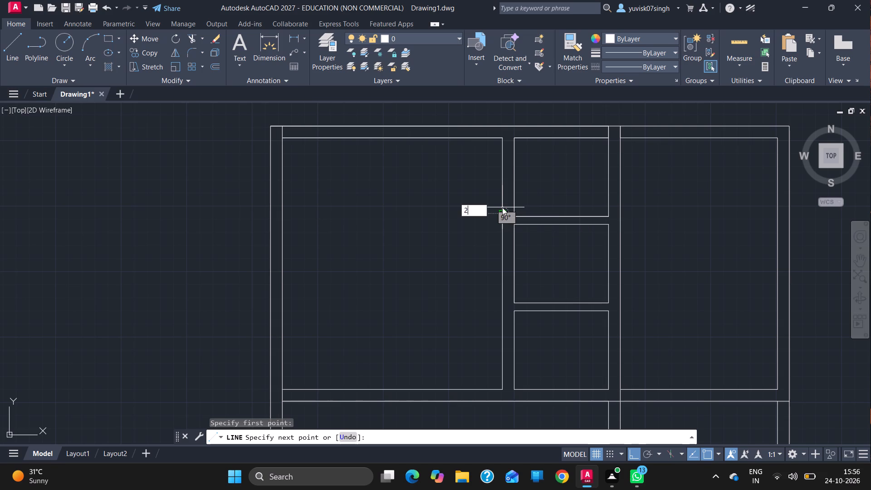
pyautogui.press('Return')
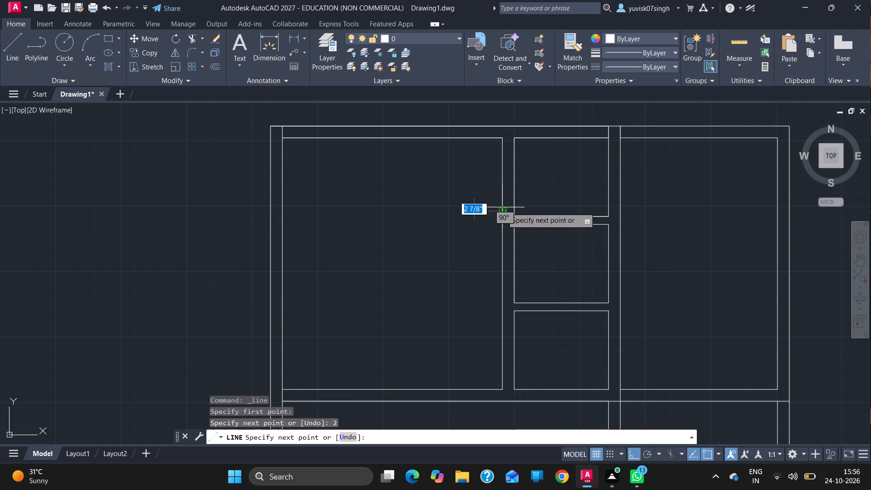
pyautogui.click(513, 209)
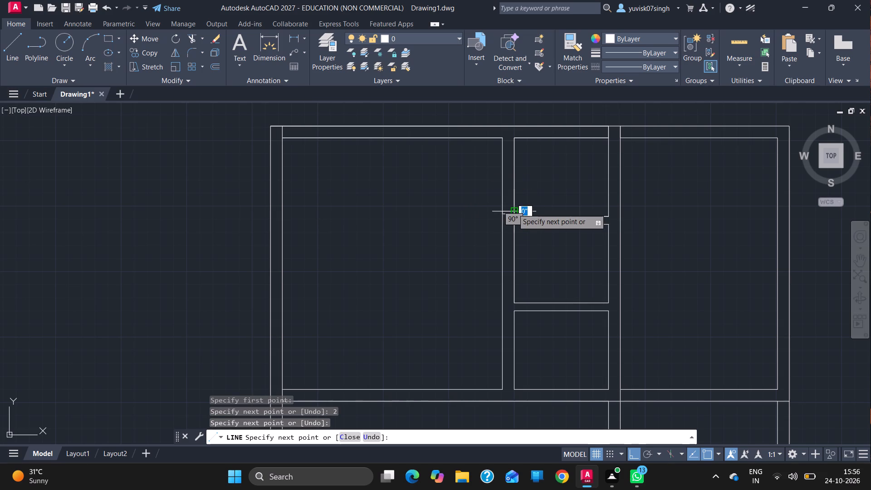
pyautogui.click(515, 179)
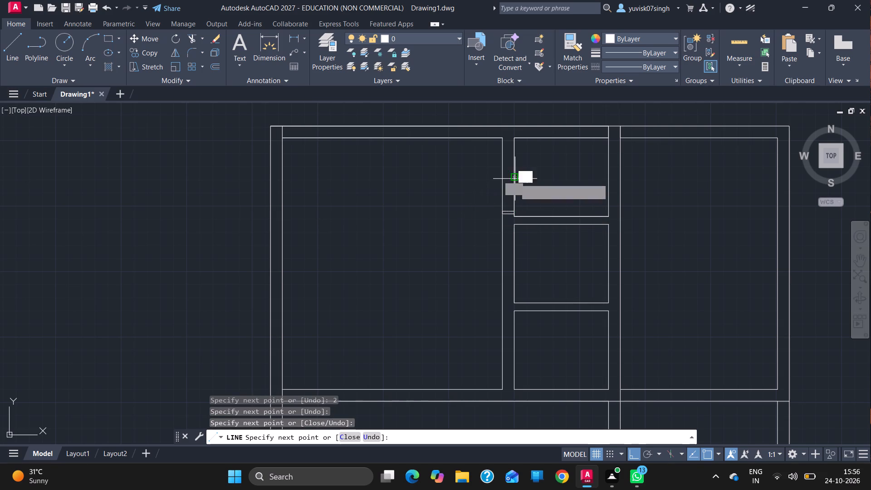
pyautogui.click(504, 176)
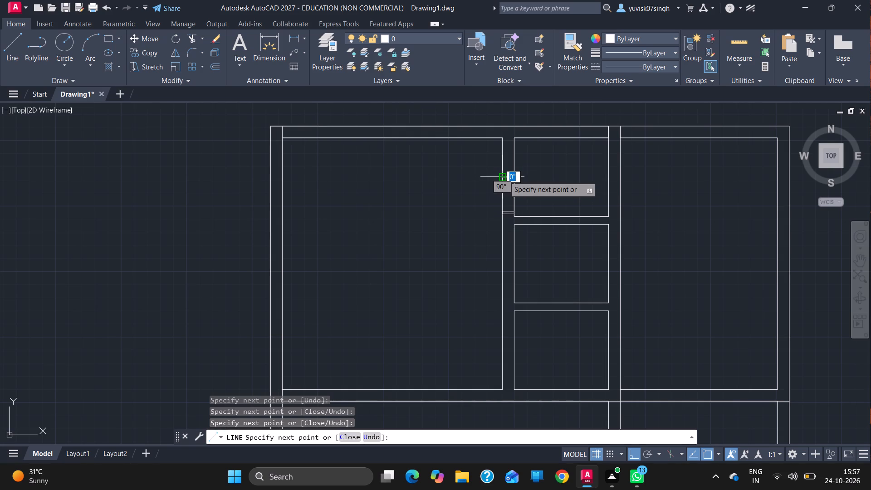
pyautogui.press('Escape')
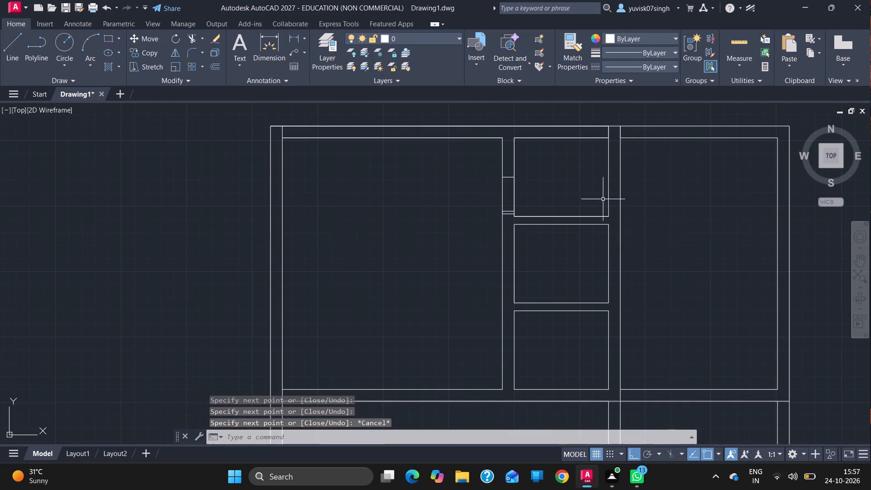
# Trim both wall lines between the jambs to open the doorway between the large west room and the top small room.
pyautogui.write('tr')
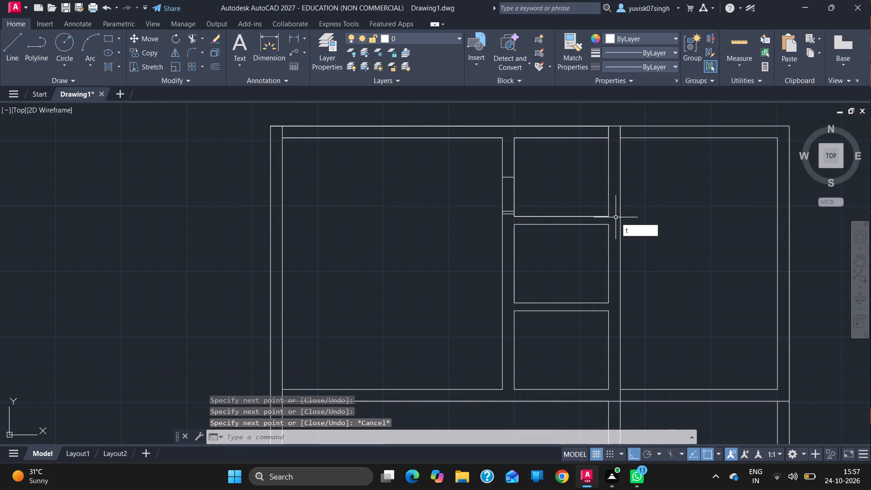
pyautogui.press('Return')
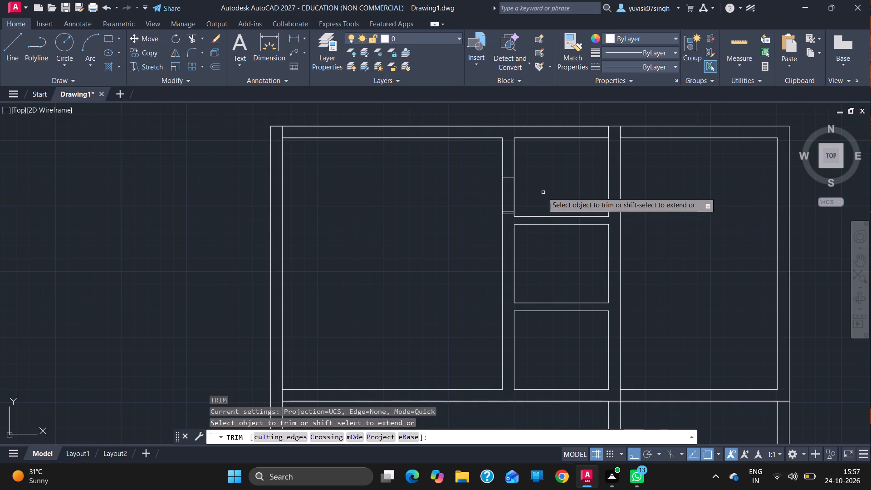
pyautogui.click(534, 192)
pyautogui.click(330, 237)
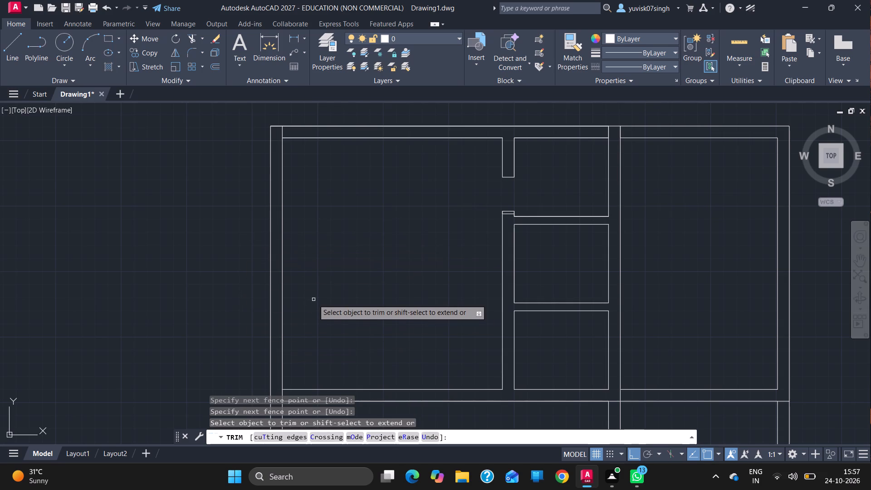
# Trim the leftover vertical line segments crossing the top outer wall at the west room's corner and on both sides of the small rooms' east wall.
pyautogui.click(282, 134)
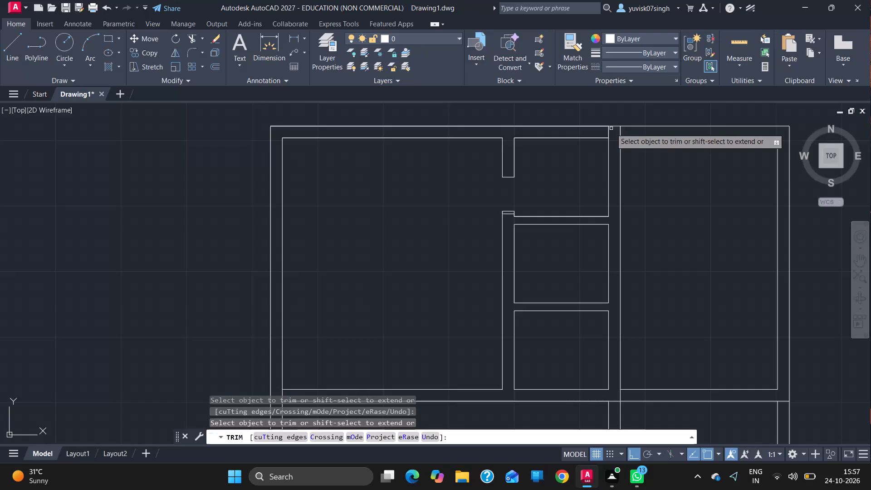
pyautogui.click(609, 132)
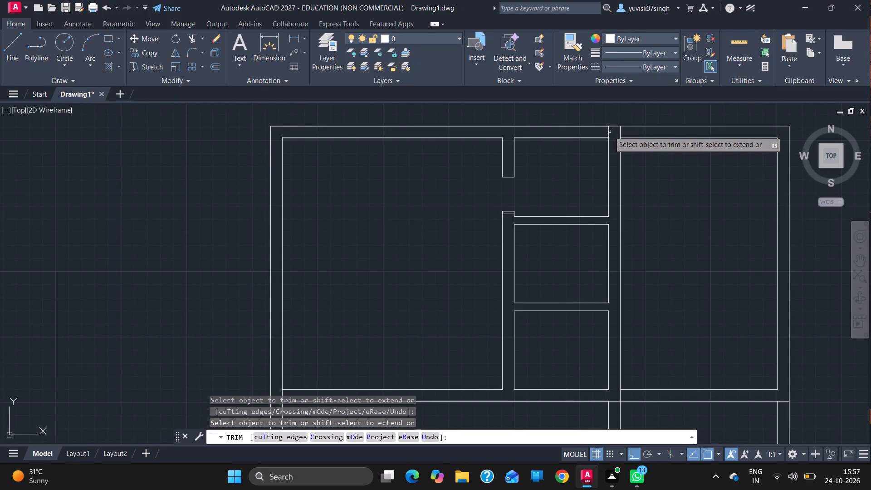
pyautogui.click(609, 132)
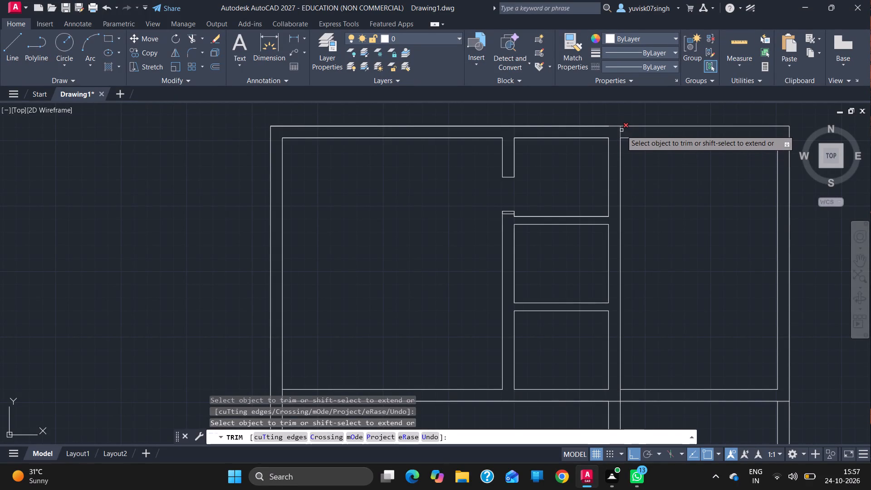
pyautogui.click(621, 130)
pyautogui.click(621, 135)
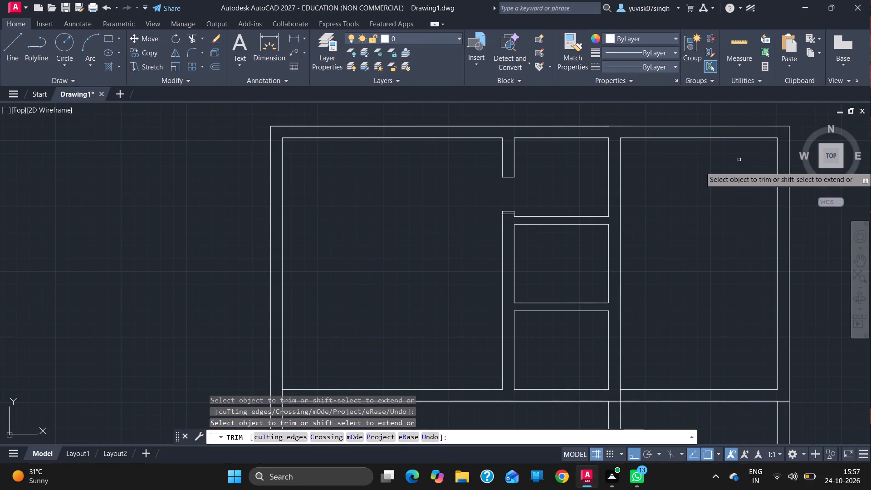
pyautogui.press('Escape')
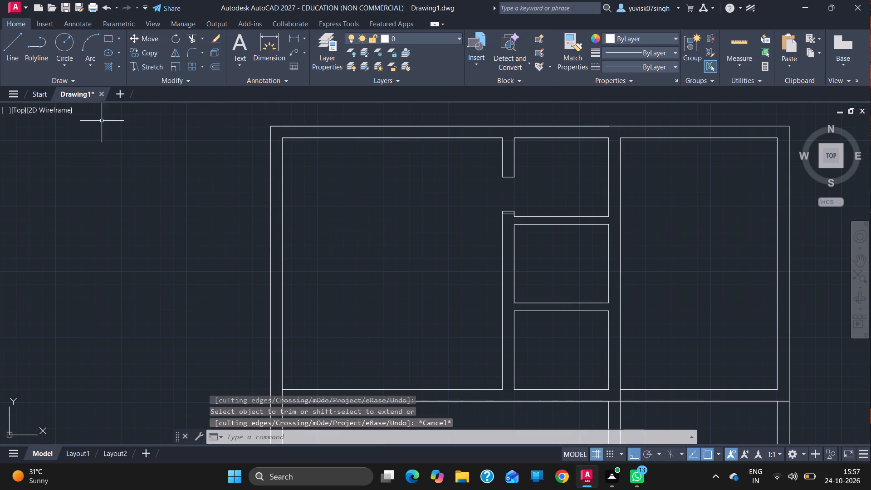
# Outline a 3' wide window centred in the top small room's north wall: 1'6" west of its midpoint, 9" up, 3' east, and back down.
pyautogui.click(4, 60)
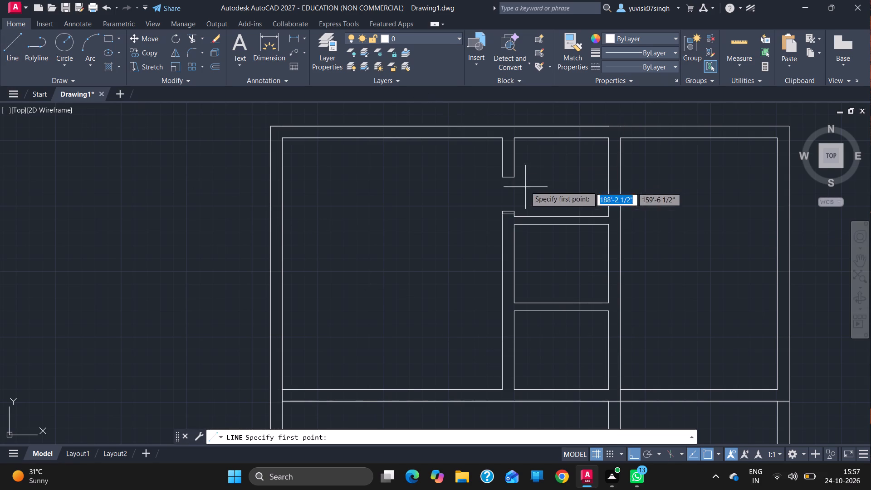
pyautogui.click(516, 140)
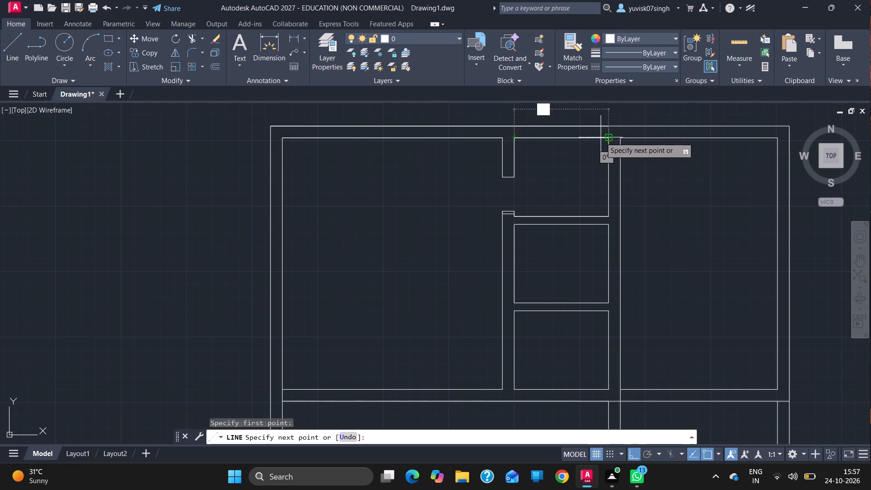
pyautogui.moveTo(611, 138); pyautogui.dragTo(562, 137)
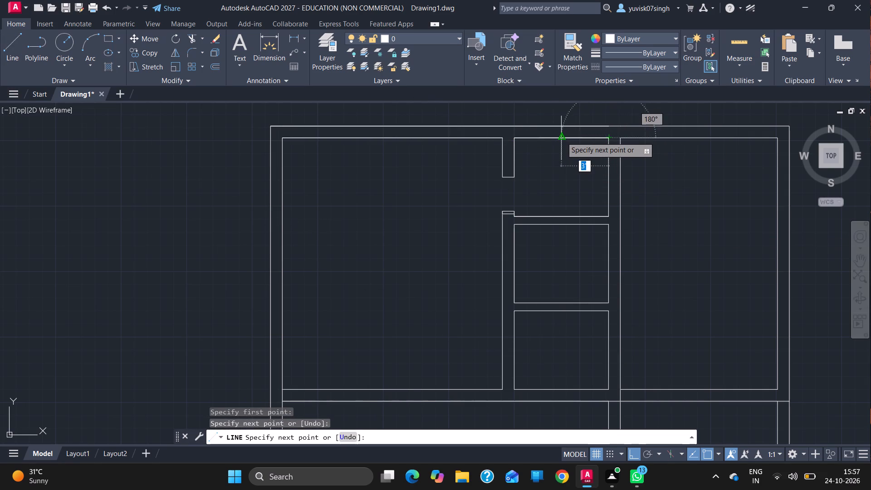
pyautogui.moveTo(562, 137); pyautogui.dragTo(561, 137)
pyautogui.moveTo(561, 137); pyautogui.dragTo(543, 137)
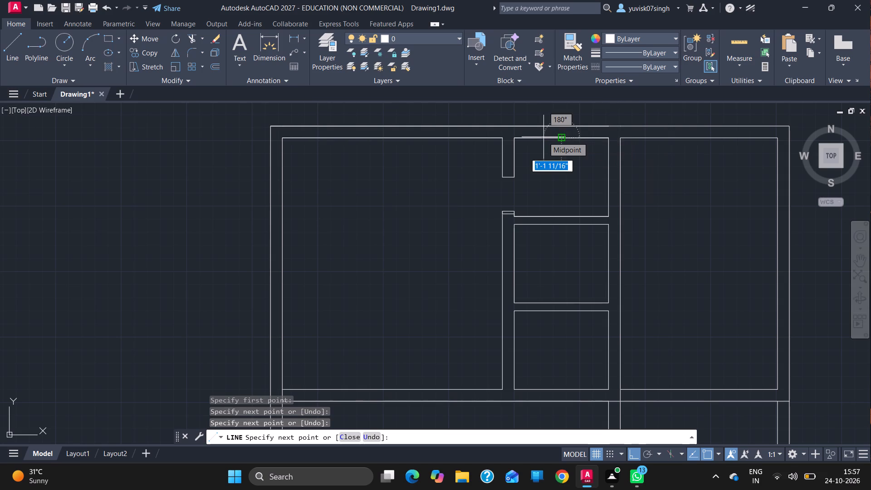
pyautogui.write("1'")
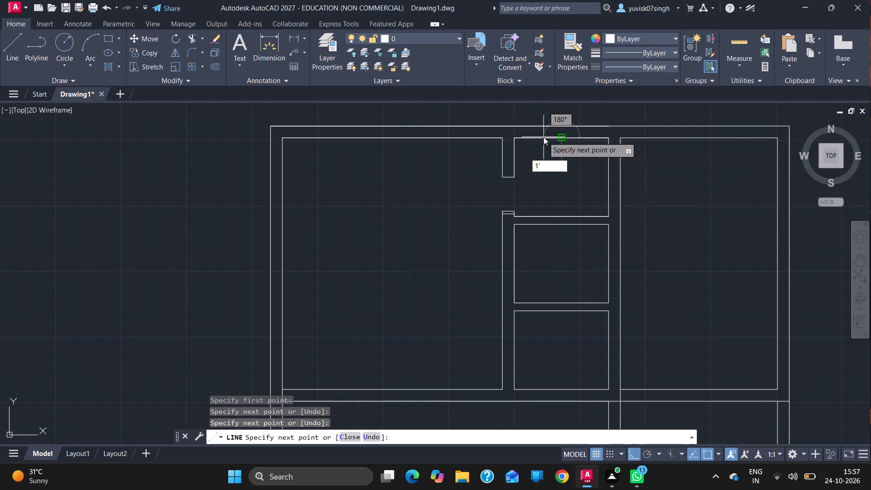
pyautogui.press('6')
pyautogui.press('Return')
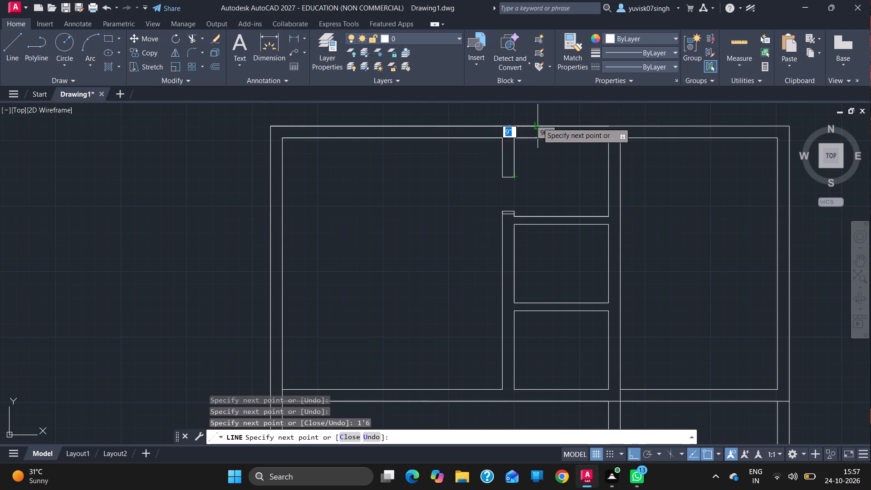
pyautogui.moveTo(538, 122); pyautogui.dragTo(582, 115)
pyautogui.write("3'")
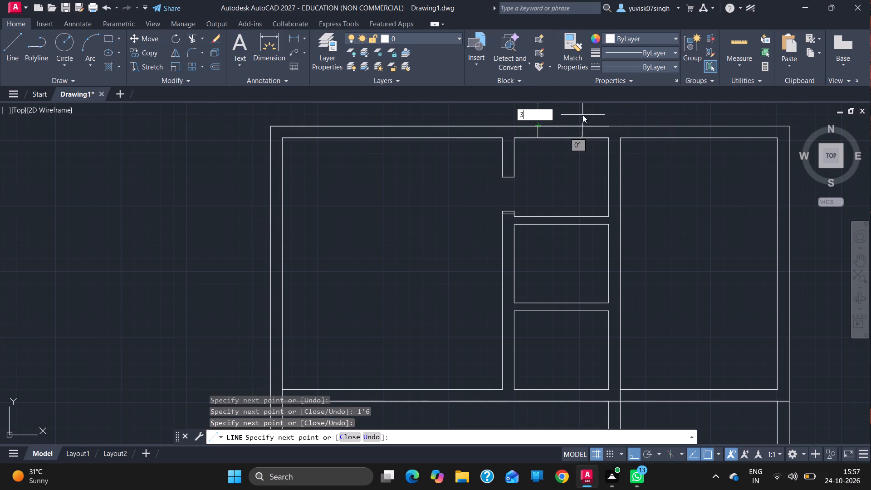
pyautogui.press('Return')
pyautogui.click(586, 136)
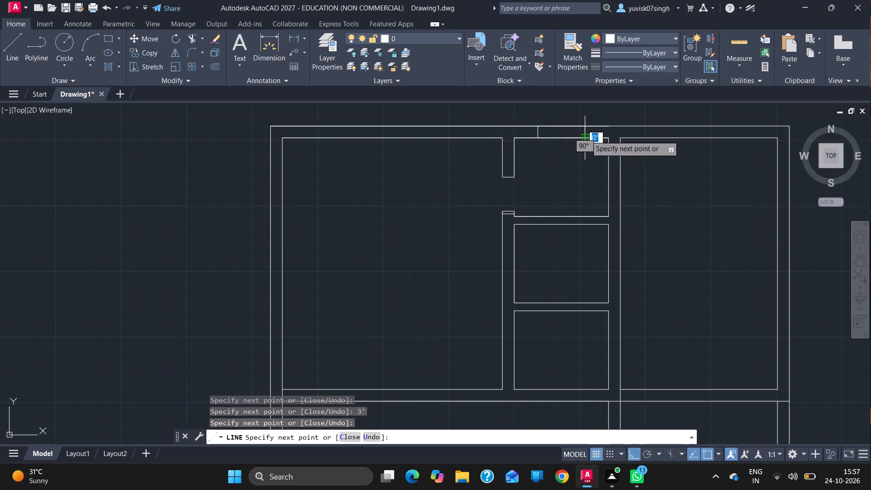
pyautogui.press('Escape')
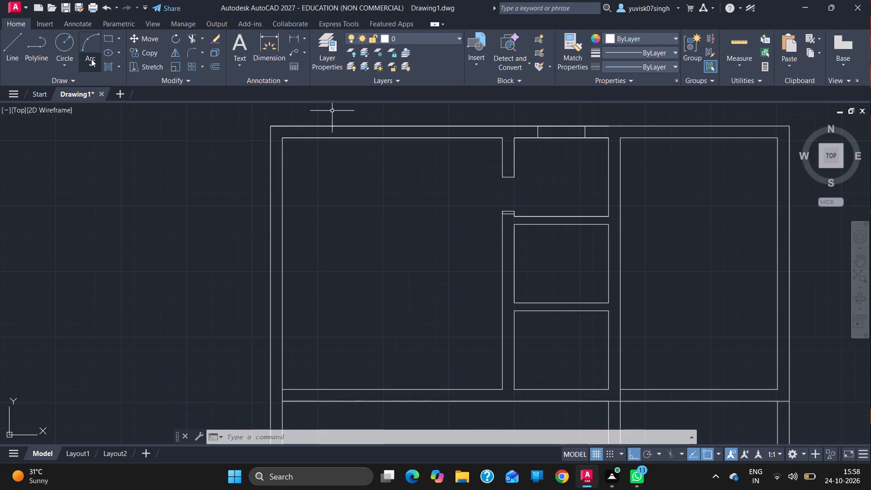
# Draw the small room window's inner pane line: from its southwest corner go 2" up, another 0.25" up, and east to the opposite jamb.
pyautogui.click(22, 54)
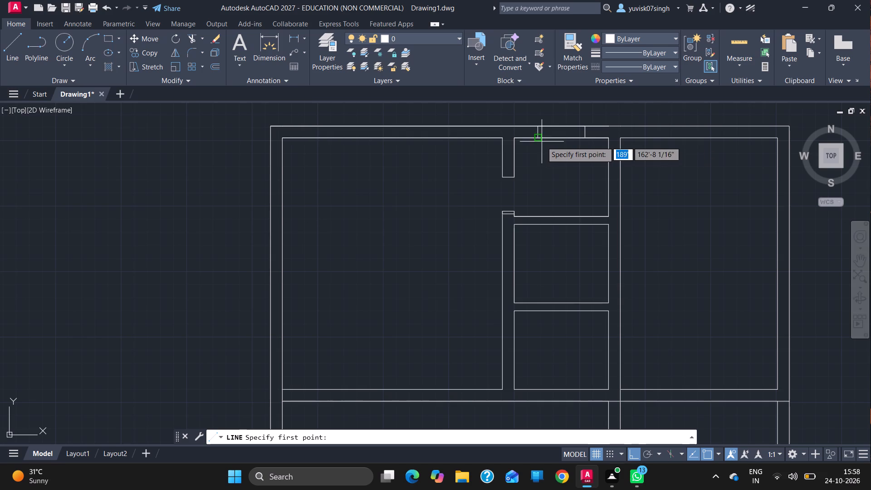
pyautogui.moveTo(540, 139); pyautogui.dragTo(541, 127)
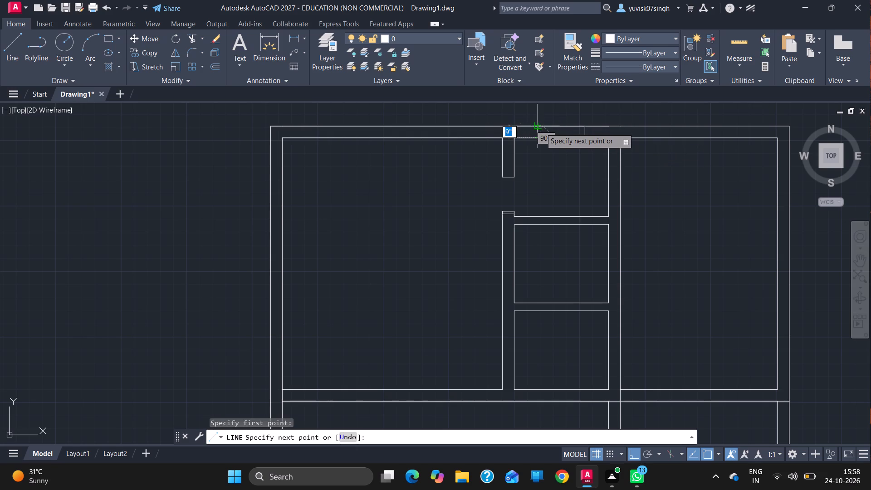
pyautogui.moveTo(541, 127); pyautogui.dragTo(540, 134)
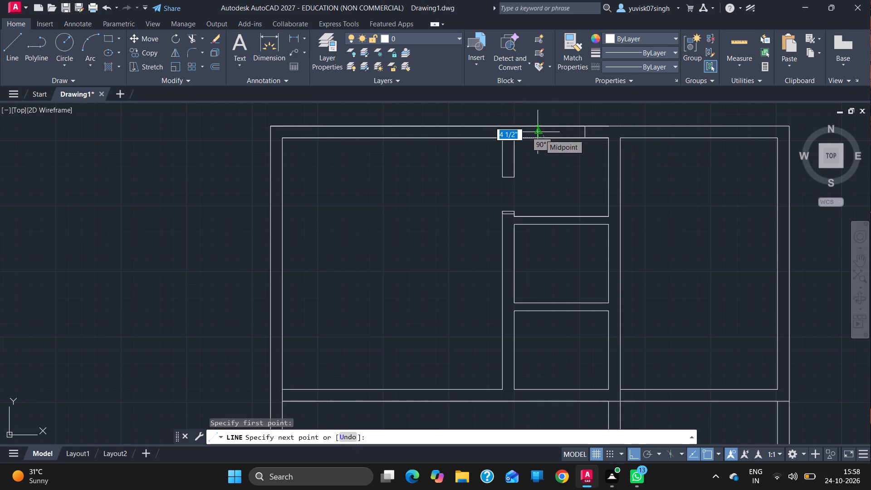
pyautogui.moveTo(540, 134); pyautogui.dragTo(540, 134)
pyautogui.press('2')
pyautogui.press('Return')
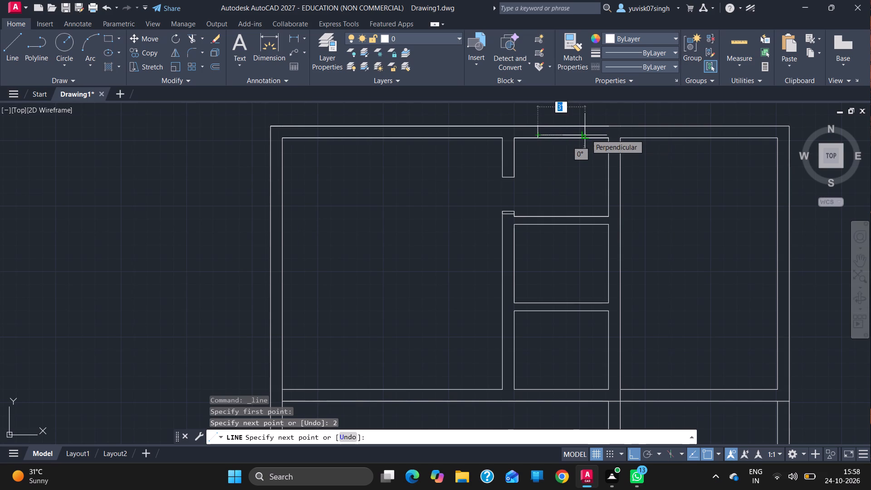
pyautogui.press('0')
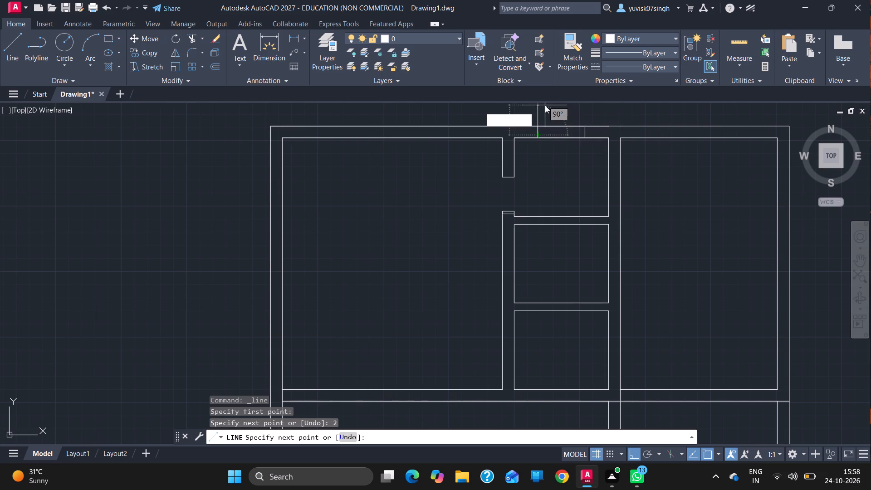
pyautogui.press('BackSpace')
pyautogui.write('0.')
pyautogui.write('25')
pyautogui.press('Return')
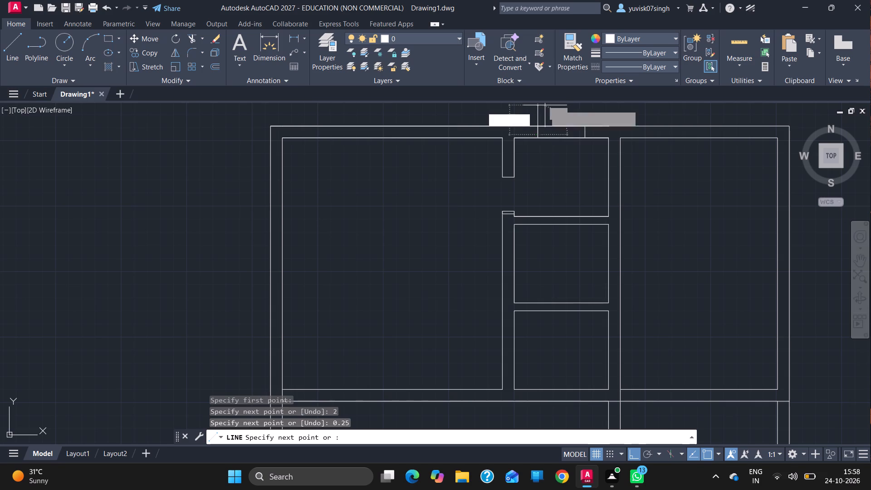
pyautogui.click(584, 134)
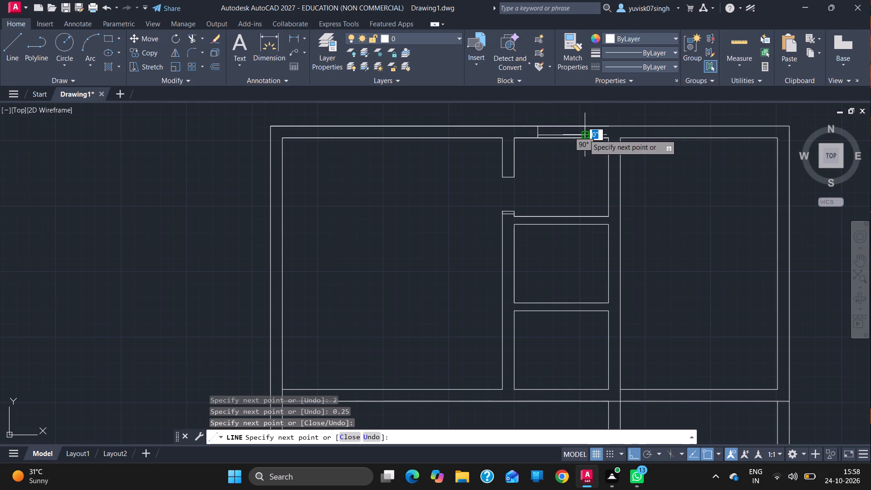
pyautogui.press('Escape')
# Draw the same window's outer pane line: from its northwest corner go 2.25" down and east to the opposite jamb.
pyautogui.click(11, 53)
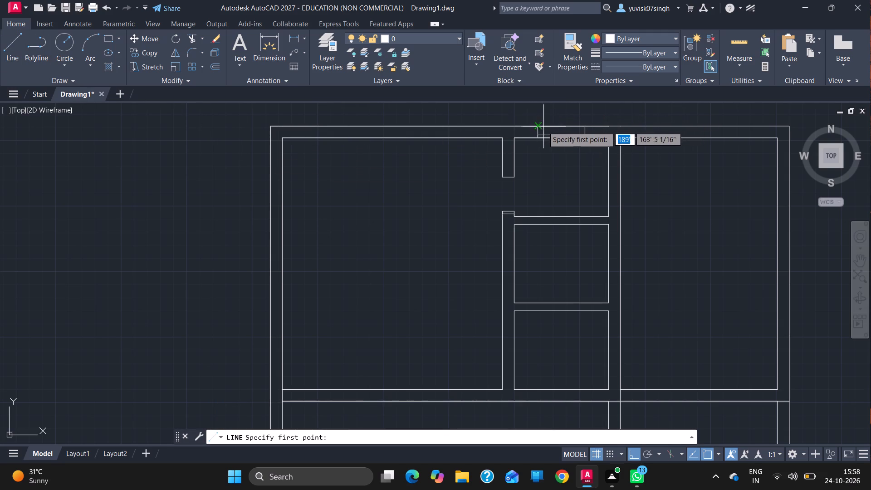
pyautogui.moveTo(540, 126); pyautogui.dragTo(540, 132)
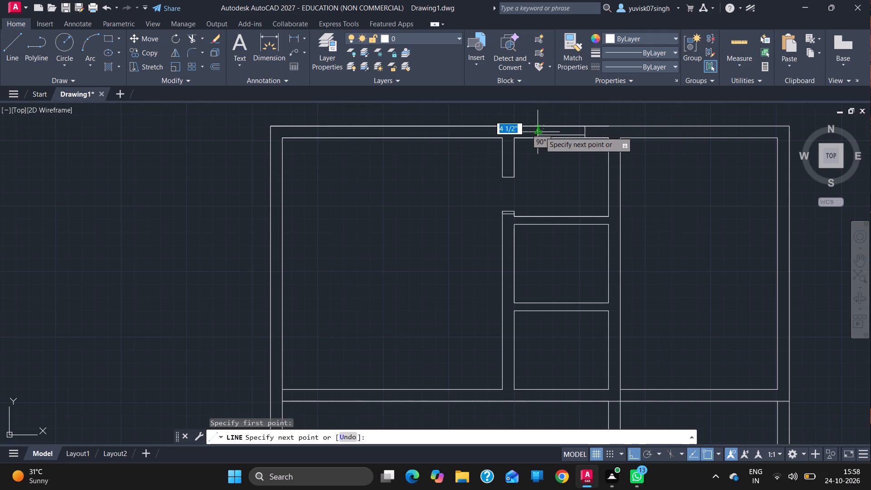
pyautogui.press('2')
pyautogui.write('.25')
pyautogui.press('Return')
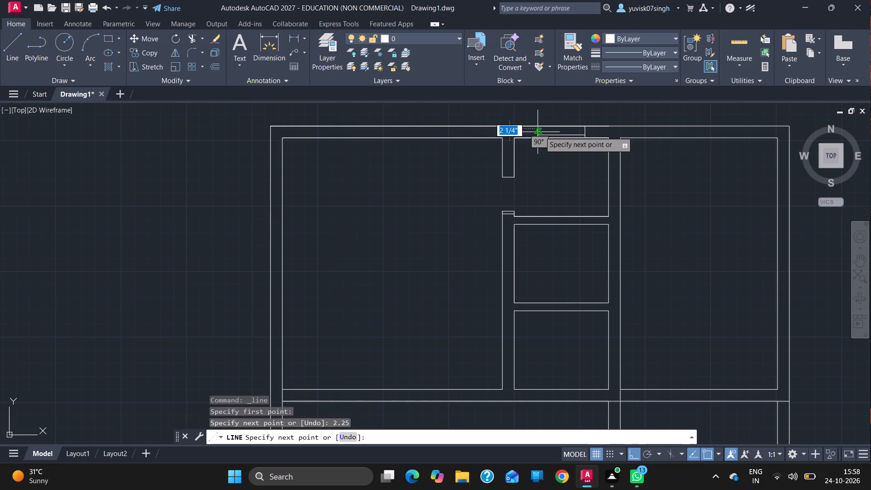
pyautogui.click(588, 130)
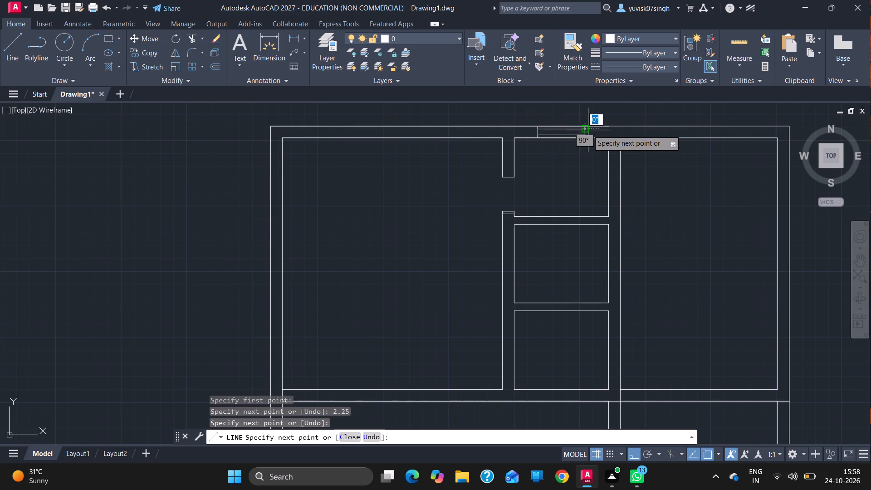
pyautogui.press('Escape')
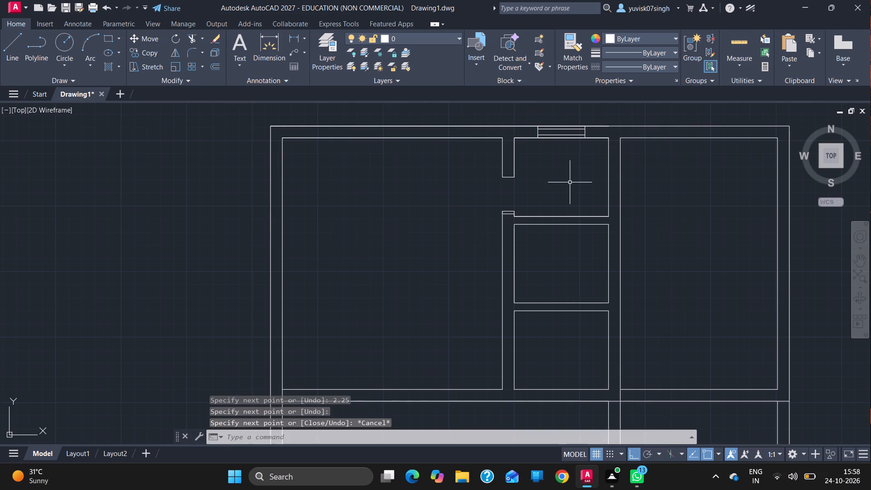
# Trim the inner and outer north wall lines between the small room window's jambs, leaving only the two pane lines.
pyautogui.write('tr')
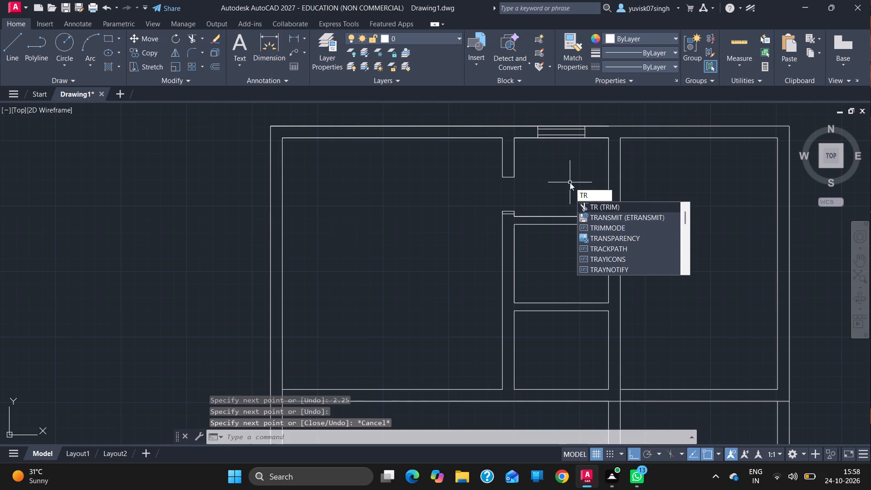
pyautogui.press('Return')
pyautogui.moveTo(558, 137); pyautogui.dragTo(567, 138)
pyautogui.moveTo(567, 138); pyautogui.dragTo(562, 138)
pyautogui.click(562, 138)
pyautogui.click(565, 138)
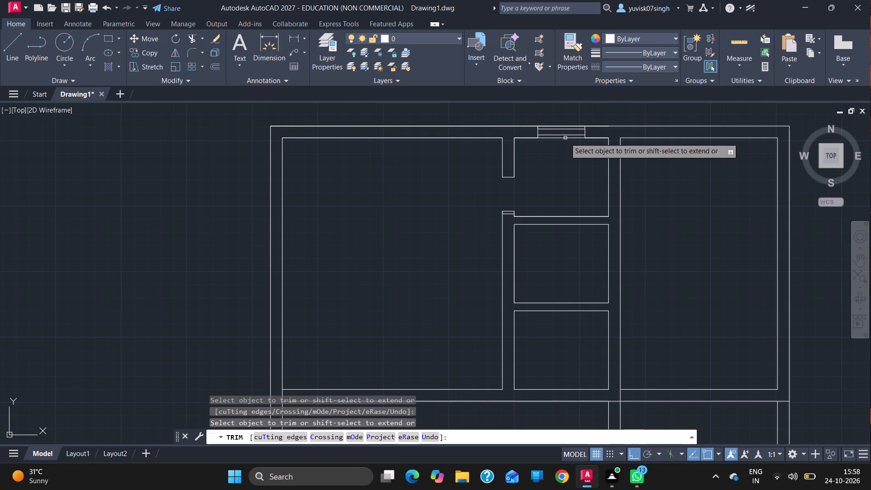
pyautogui.click(559, 138)
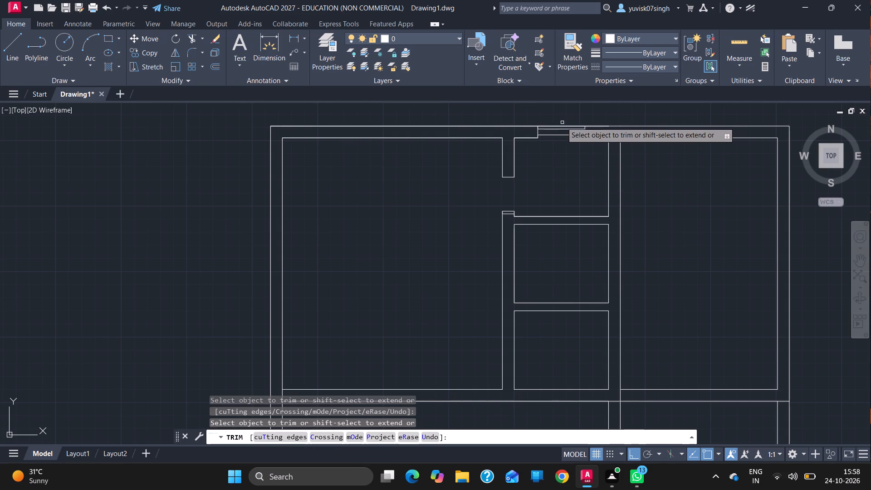
pyautogui.moveTo(561, 119); pyautogui.dragTo(565, 126)
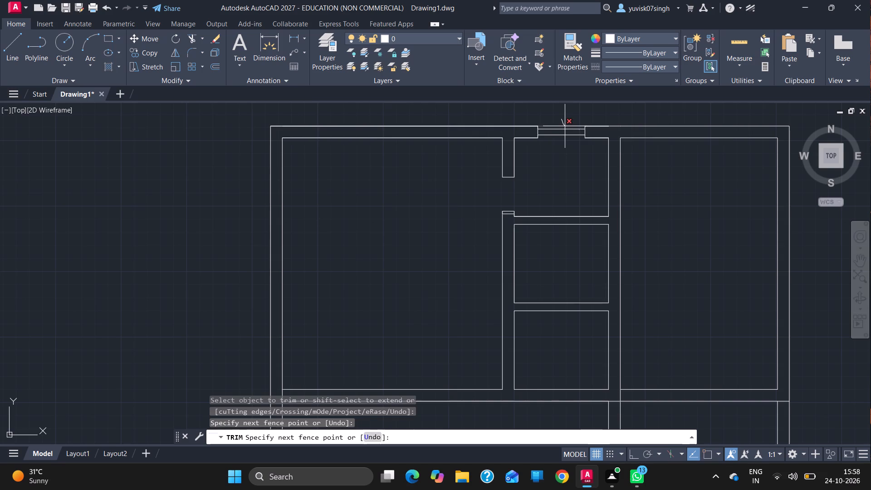
pyautogui.moveTo(565, 126); pyautogui.dragTo(565, 127)
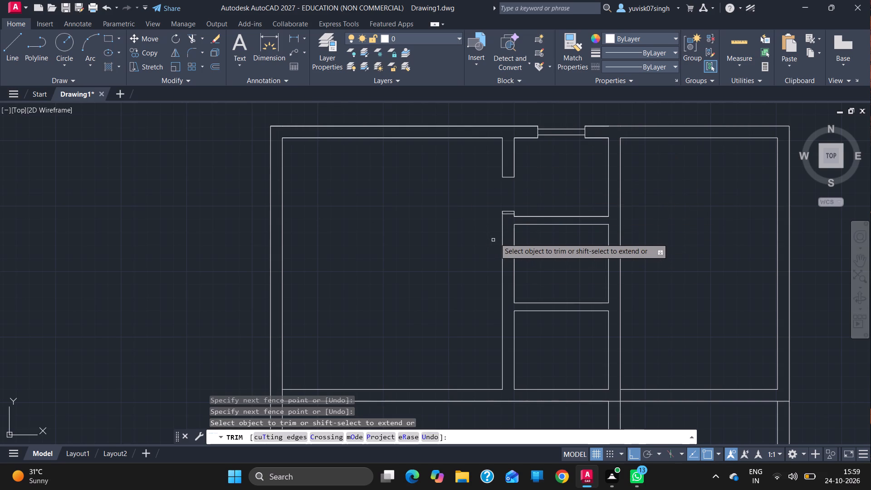
pyautogui.press('Escape')
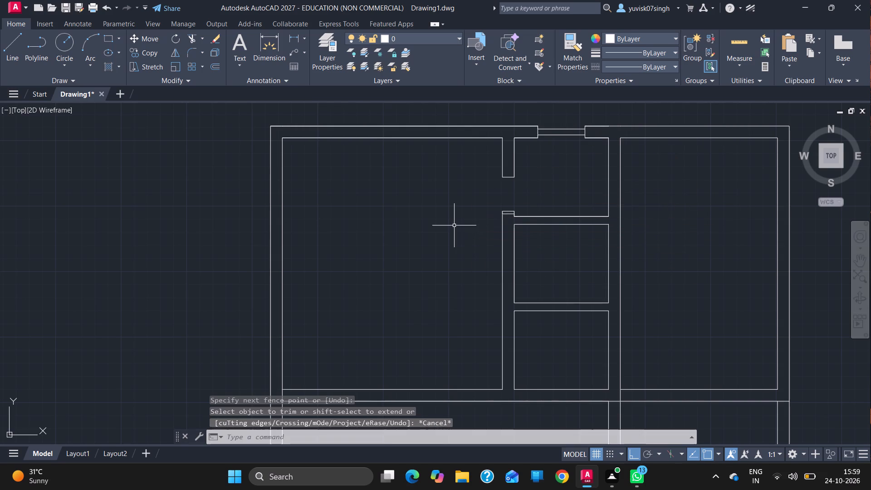
# Outline a 5' wide window centred in the large west room's north wall: 2'6" west of its midpoint, up across the wall, 5' east, and back down.
pyautogui.click(13, 49)
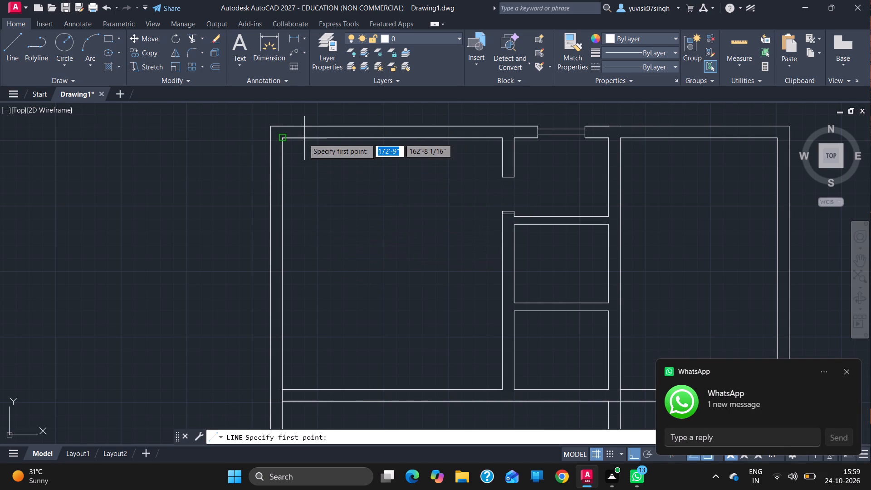
pyautogui.click(282, 136)
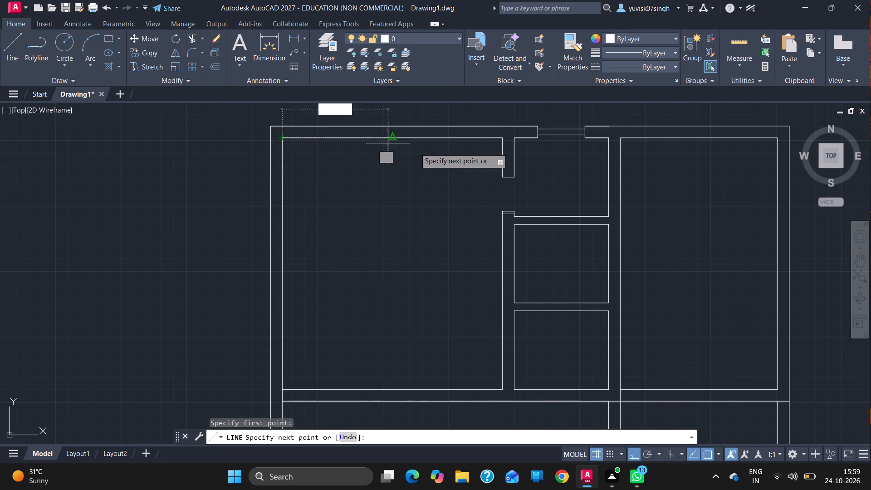
pyautogui.click(500, 137)
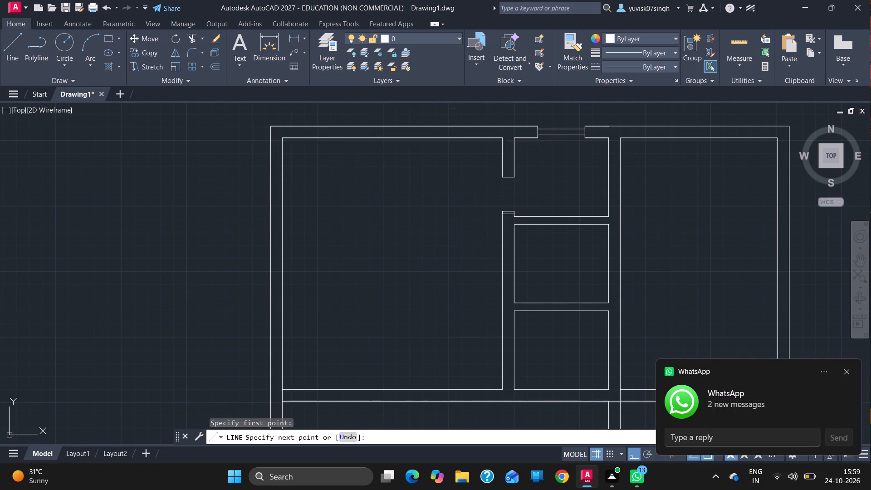
pyautogui.moveTo(395, 136); pyautogui.dragTo(352, 137)
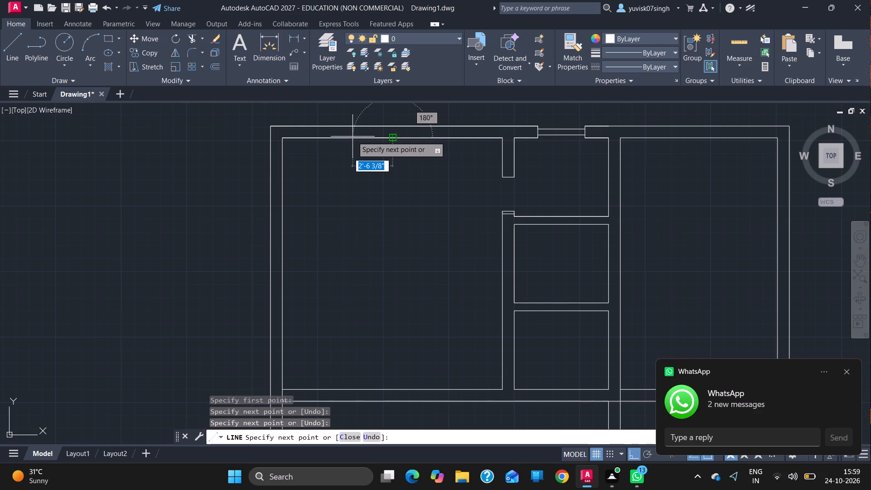
pyautogui.write("2'6")
pyautogui.press('Return')
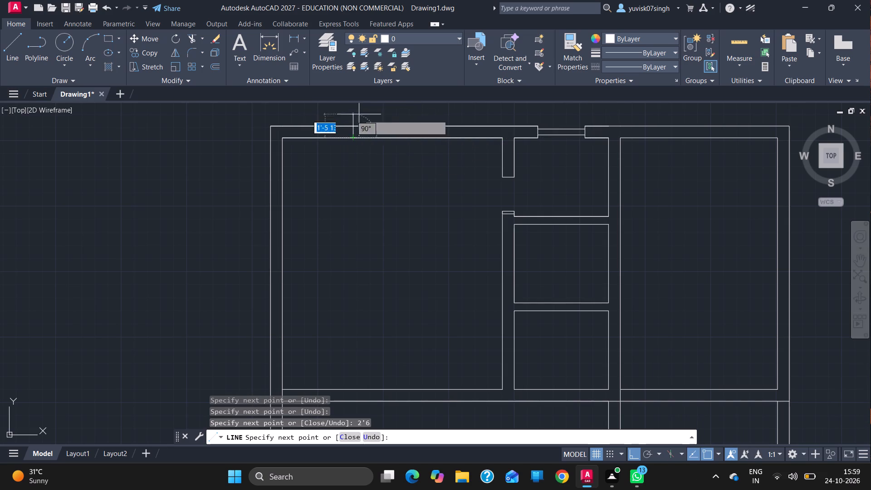
pyautogui.click(353, 126)
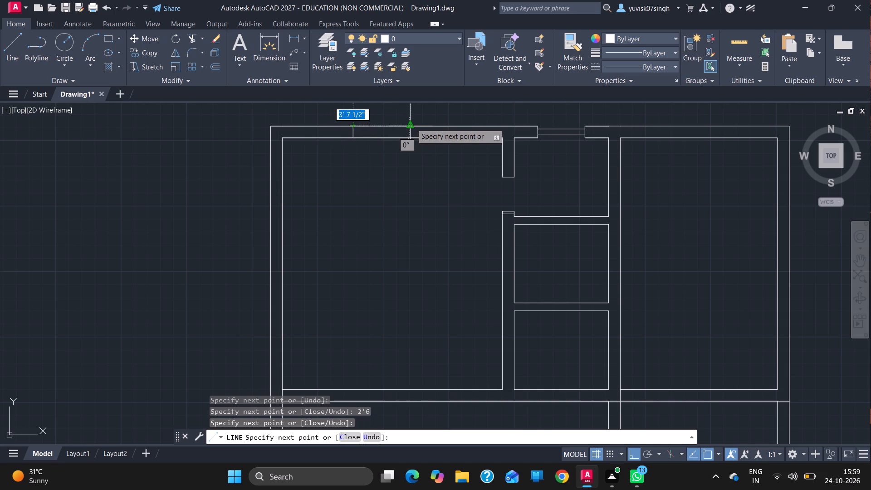
pyautogui.write("2'6")
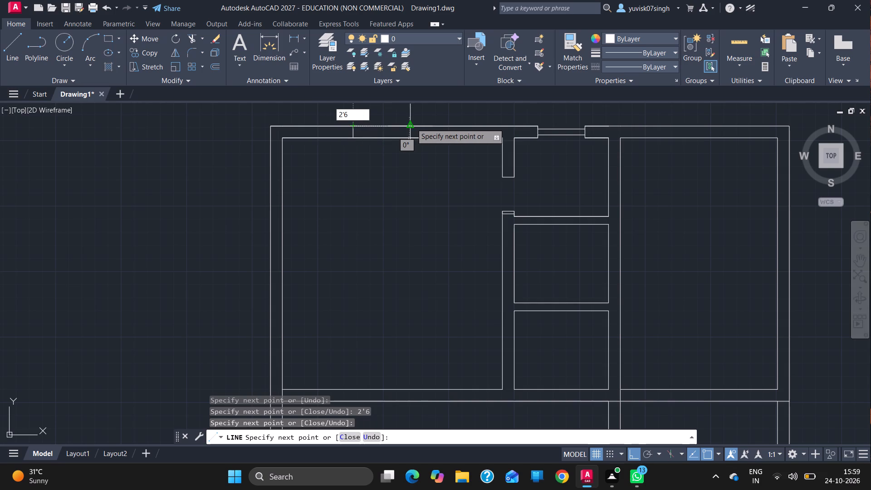
pyautogui.press('BackSpace')
pyautogui.press('BackSpace')
pyautogui.press('BackSpace')
pyautogui.write("5'")
pyautogui.press('Return')
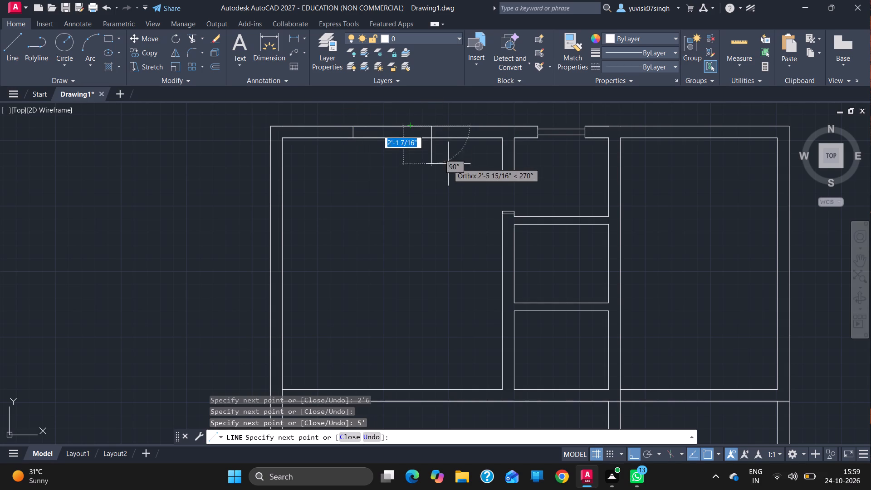
pyautogui.click(432, 136)
pyautogui.press('Escape')
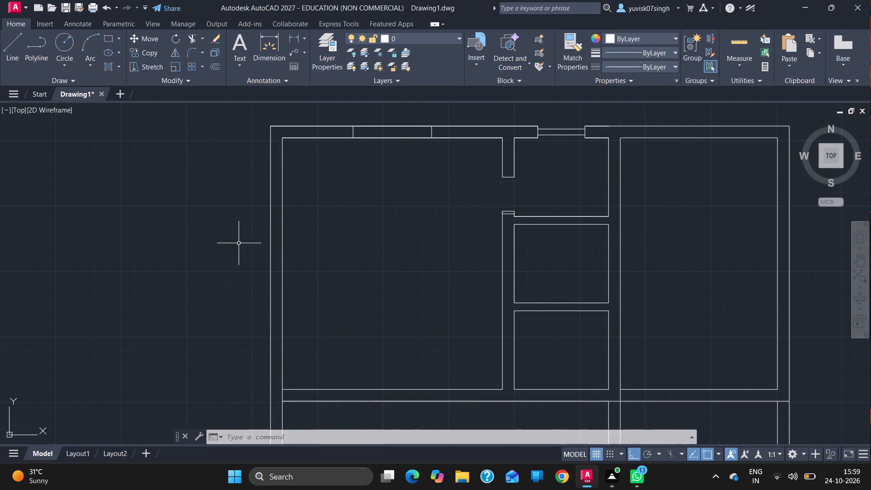
# Draw the large west room window's west frame line: from its southwest corner go 3" east and up across the wall.
pyautogui.click(5, 43)
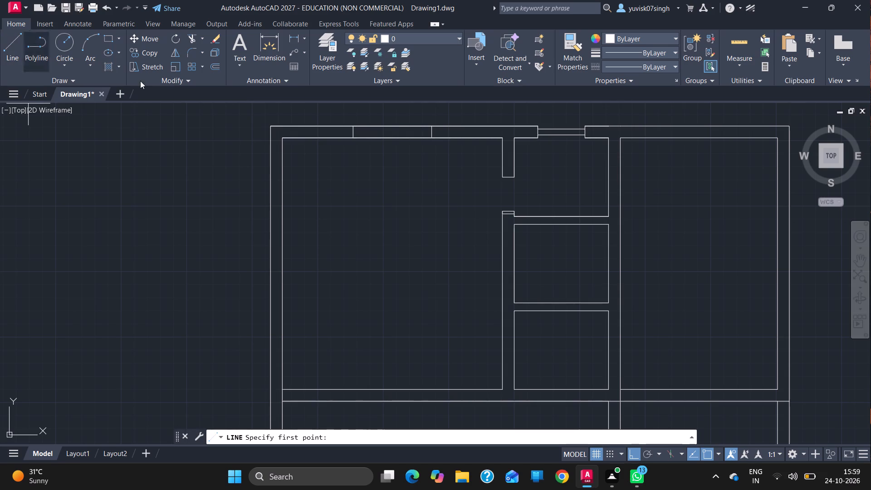
pyautogui.click(354, 138)
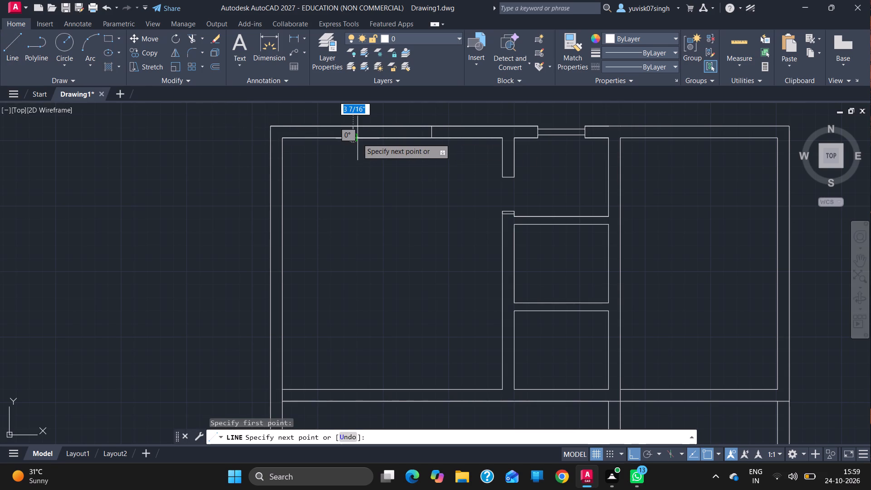
pyautogui.press('3')
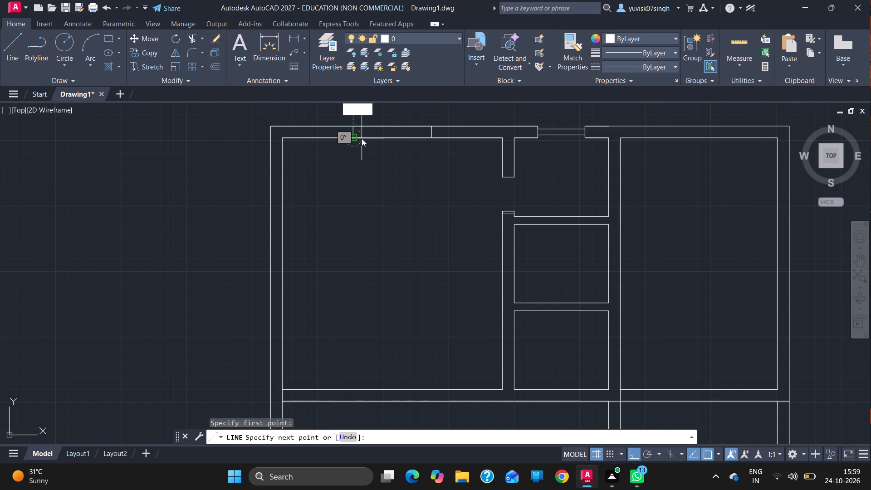
pyautogui.press('Return')
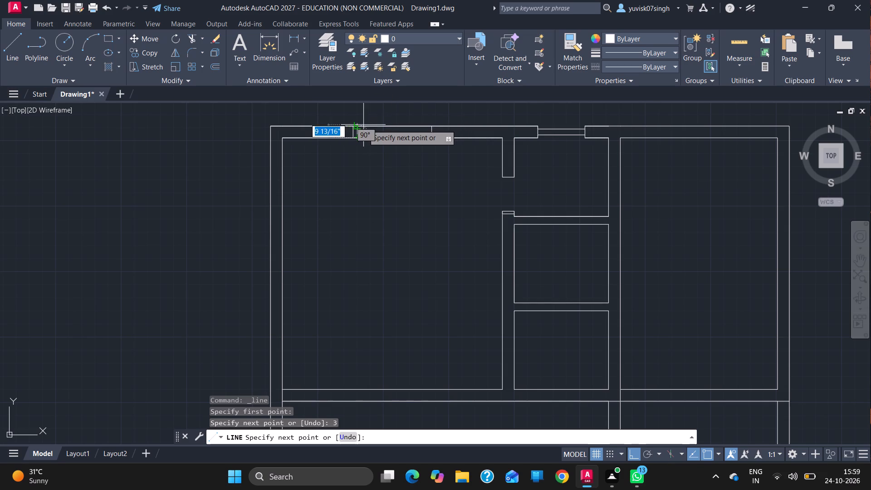
pyautogui.click(358, 126)
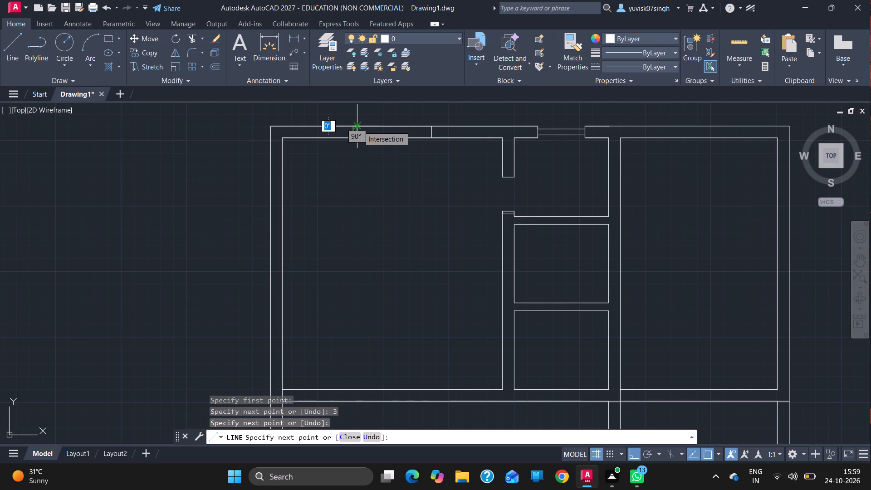
pyautogui.press('Escape')
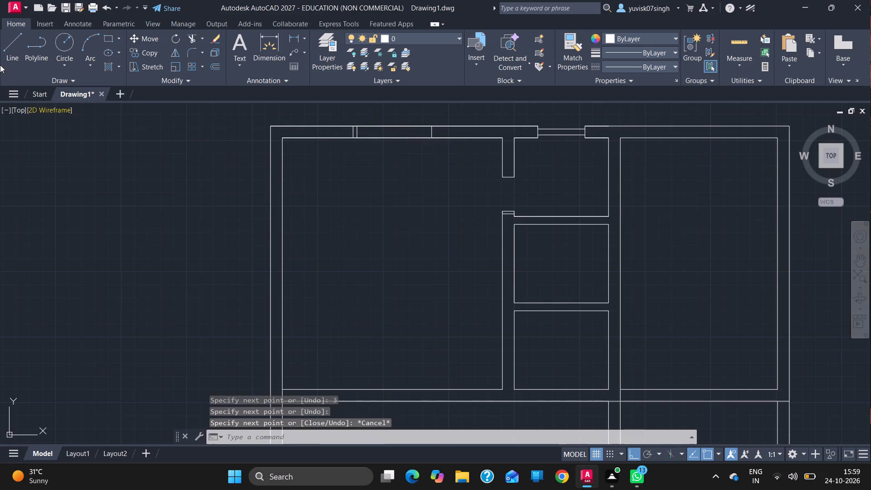
# Draw the window's inner sill and east frame: from its southwest corner go 2" up, east to the opposite jamb, 3" west, and up to the outer wall line.
pyautogui.click(5, 64)
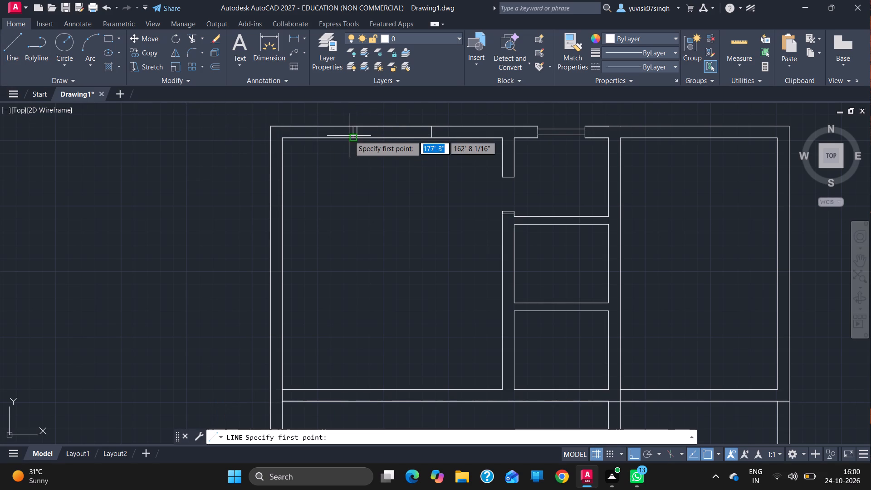
pyautogui.keyDown('ctrl'); pyautogui.scroll(2, 353, 138); pyautogui.keyUp('ctrl')
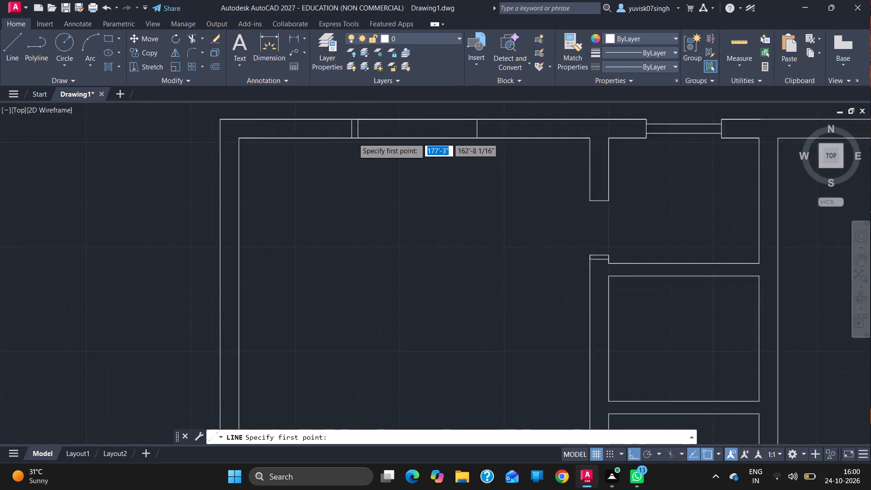
pyautogui.moveTo(348, 138); pyautogui.dragTo(347, 115)
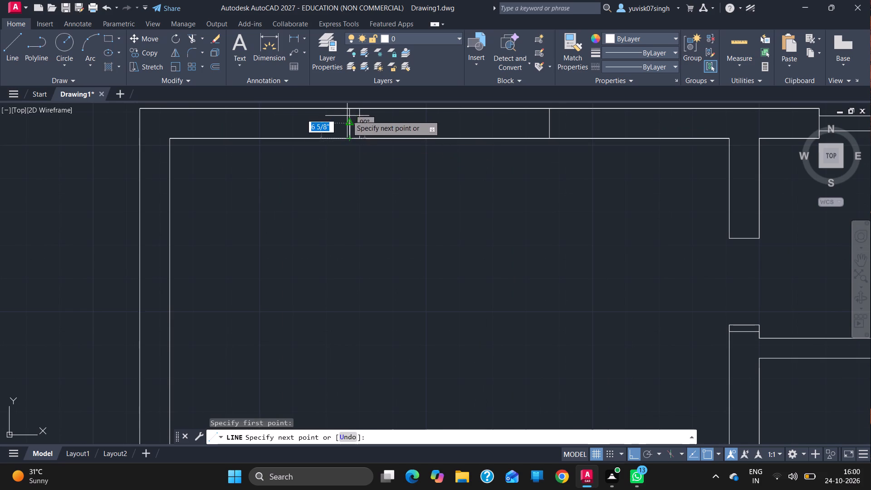
pyautogui.moveTo(347, 115); pyautogui.dragTo(351, 126)
pyautogui.press('2')
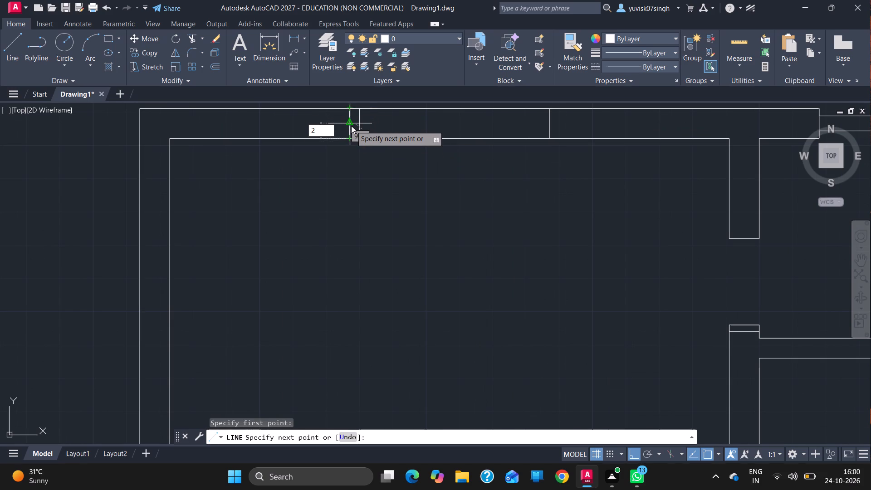
pyautogui.press('Return')
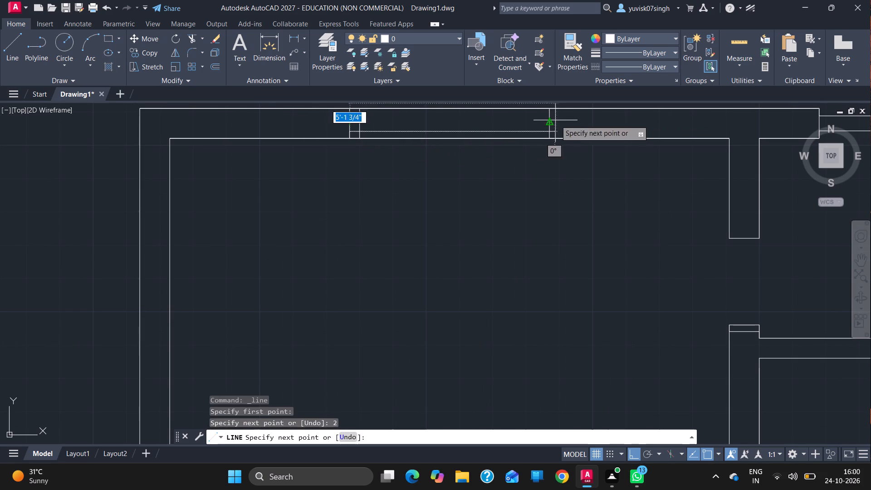
pyautogui.click(550, 128)
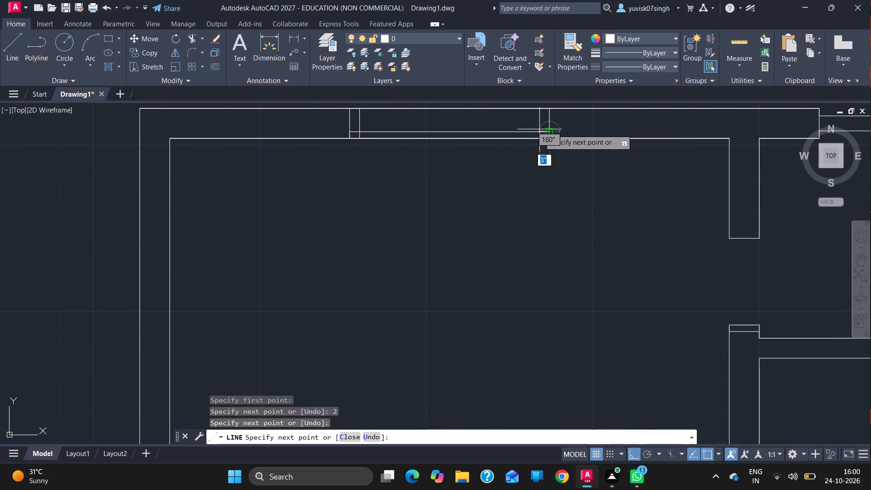
pyautogui.press('3')
pyautogui.press('Return')
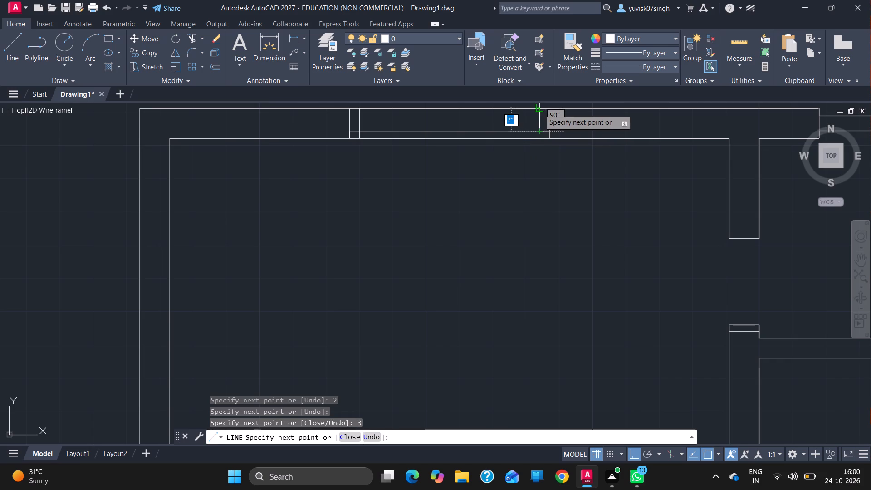
pyautogui.click(540, 108)
pyautogui.press('Escape')
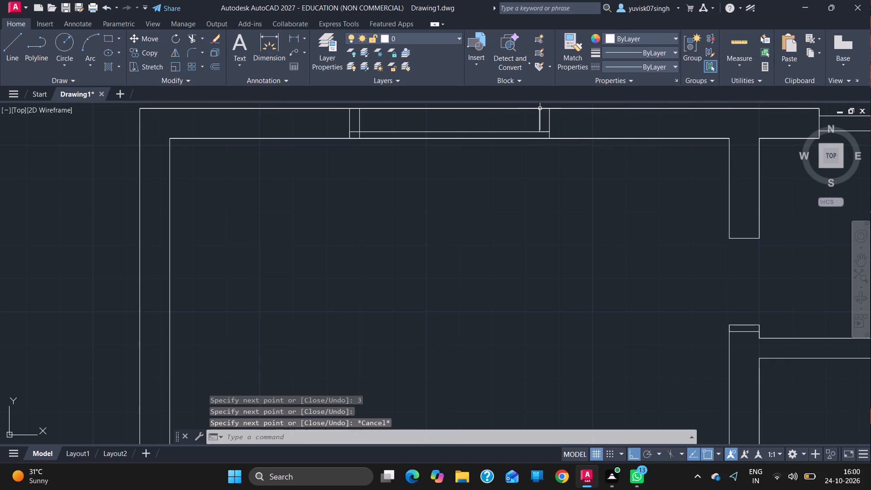
# Draw the same window's pane line from the midpoint of its east frame line west to the west frame line.
pyautogui.click(15, 37)
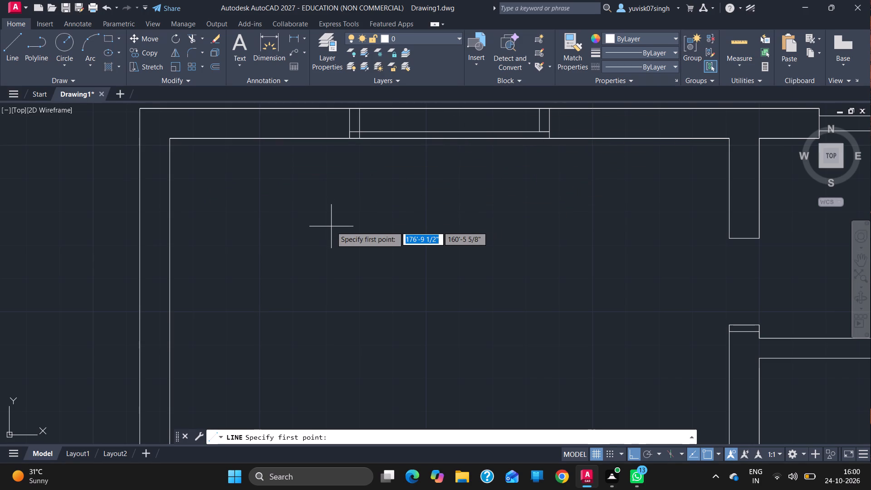
pyautogui.click(539, 132)
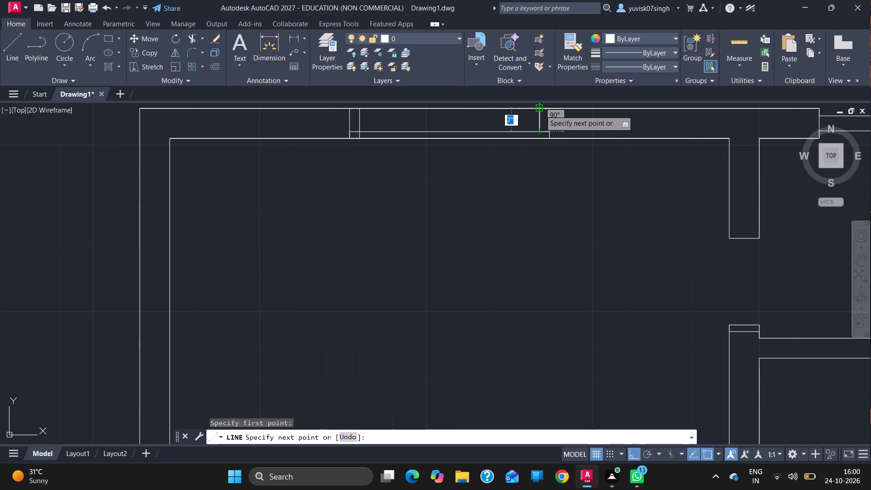
pyautogui.click(540, 118)
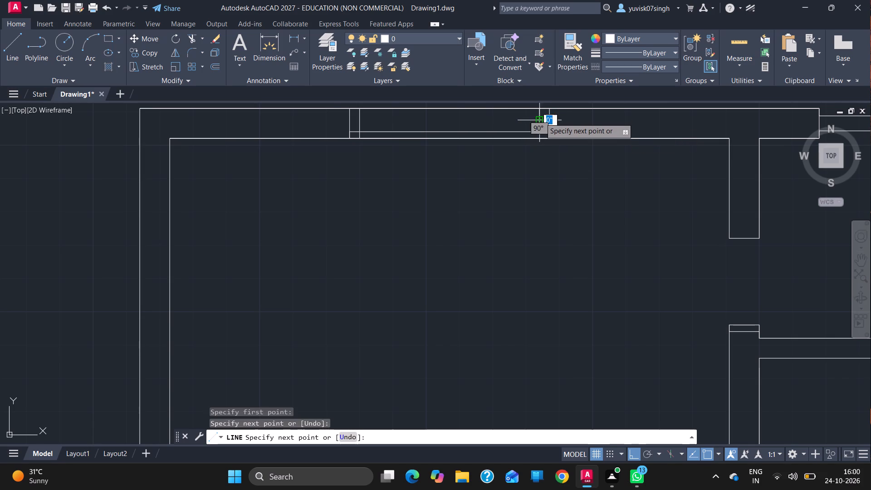
pyautogui.click(357, 120)
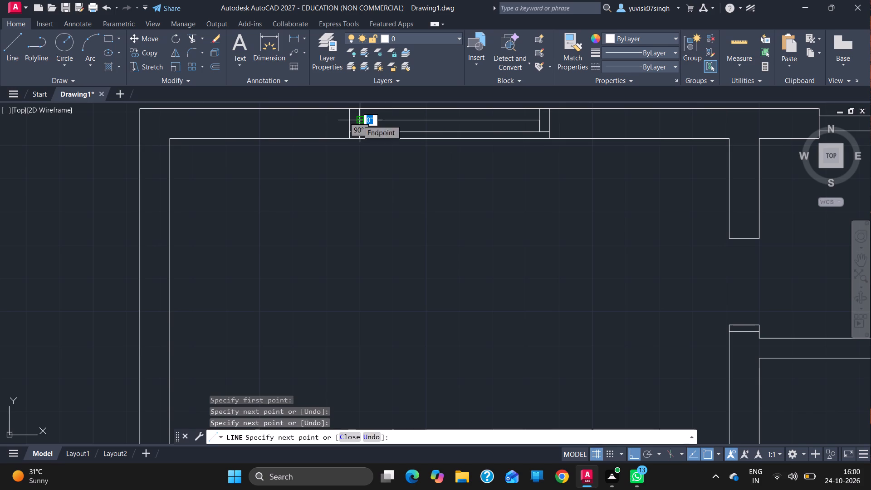
pyautogui.press('Escape')
# Trim the inner wall line between the same window's jambs and the leftover west frame stub below the inner sill line.
pyautogui.write('tr')
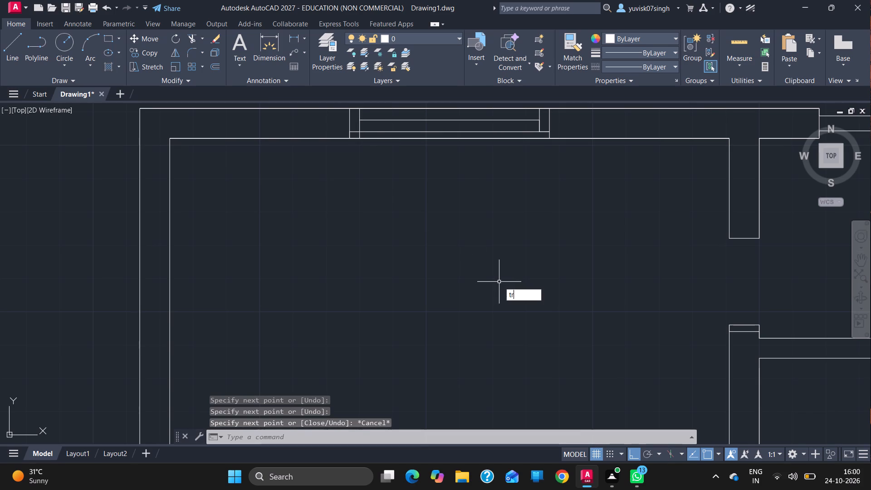
pyautogui.press('Return')
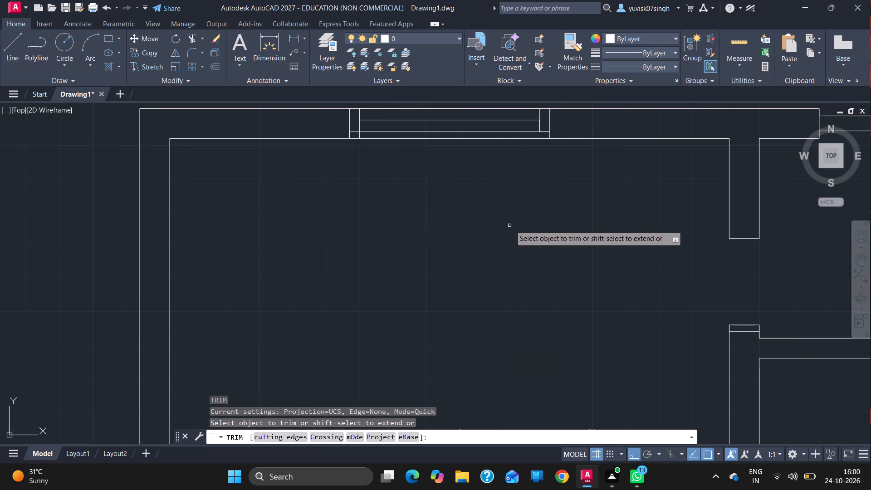
pyautogui.moveTo(493, 144); pyautogui.dragTo(491, 142)
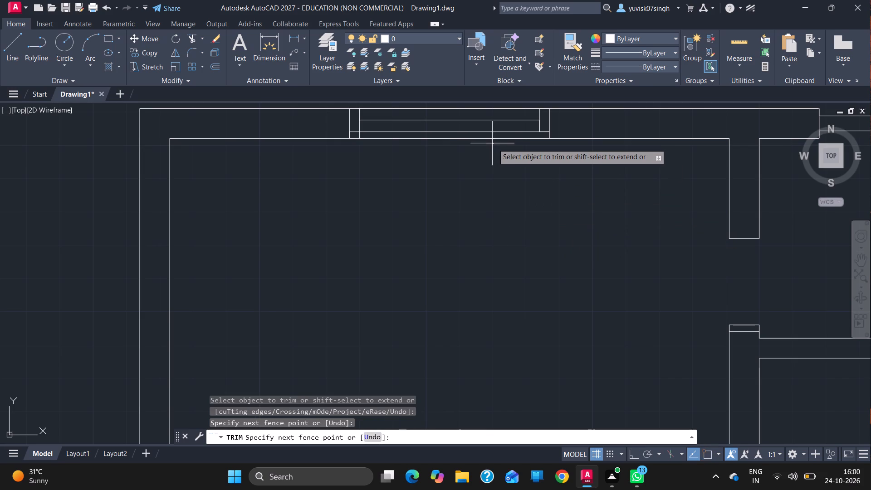
pyautogui.moveTo(491, 142); pyautogui.dragTo(484, 136)
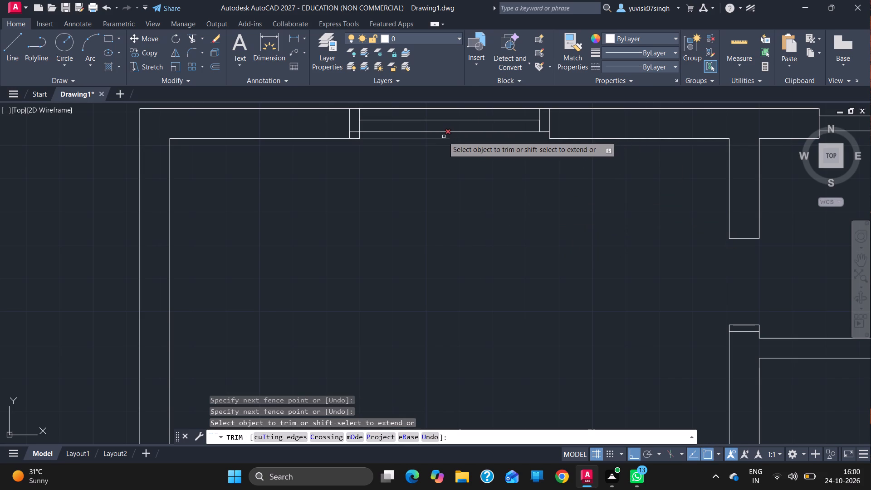
pyautogui.click(443, 137)
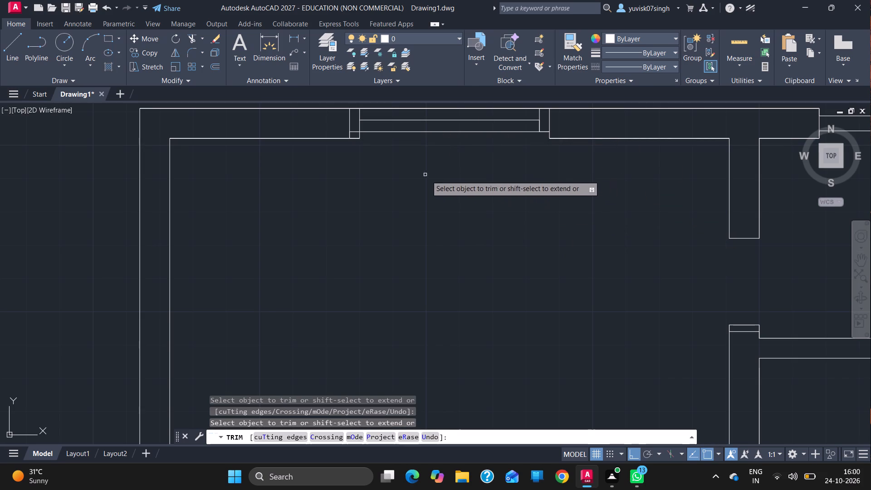
pyautogui.click(359, 137)
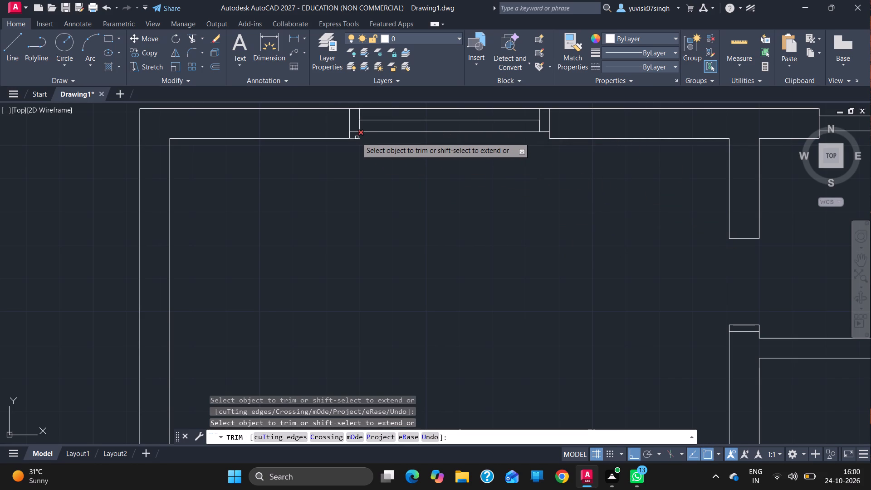
pyautogui.click(357, 137)
pyautogui.moveTo(357, 137); pyautogui.dragTo(353, 137)
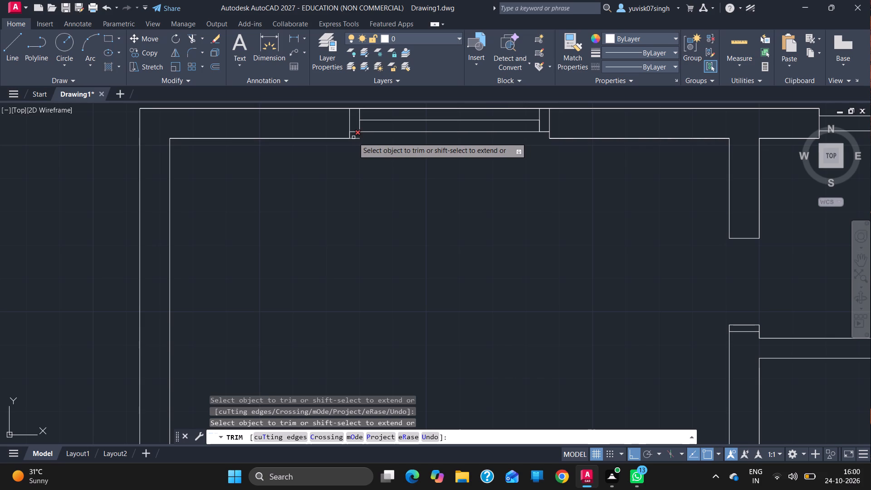
pyautogui.click(353, 137)
pyautogui.click(355, 137)
pyautogui.click(358, 139)
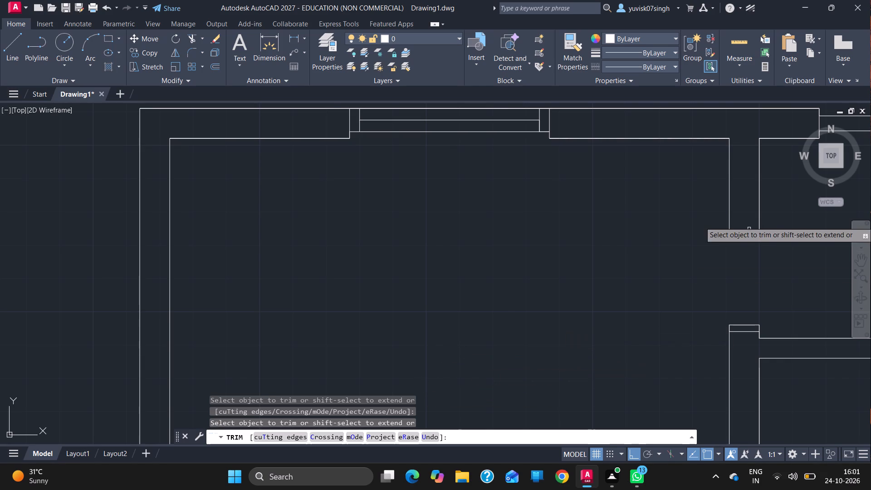
pyautogui.press('Escape')
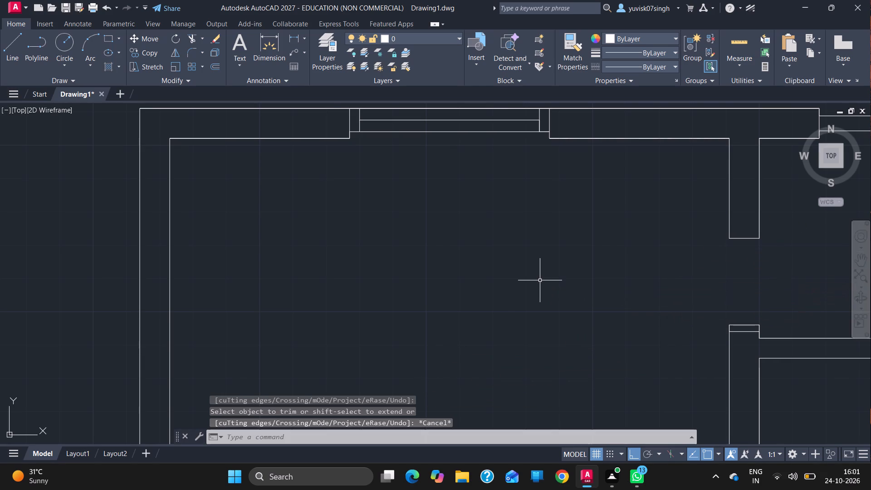
# Draw a window opening in the east room's north wall: from its inner northwest corner 3" east, up across the wall, 5' east, down to the inner line.
pyautogui.keyDown('ctrl'); pyautogui.scroll(-4, 540, 280); pyautogui.keyUp('ctrl')
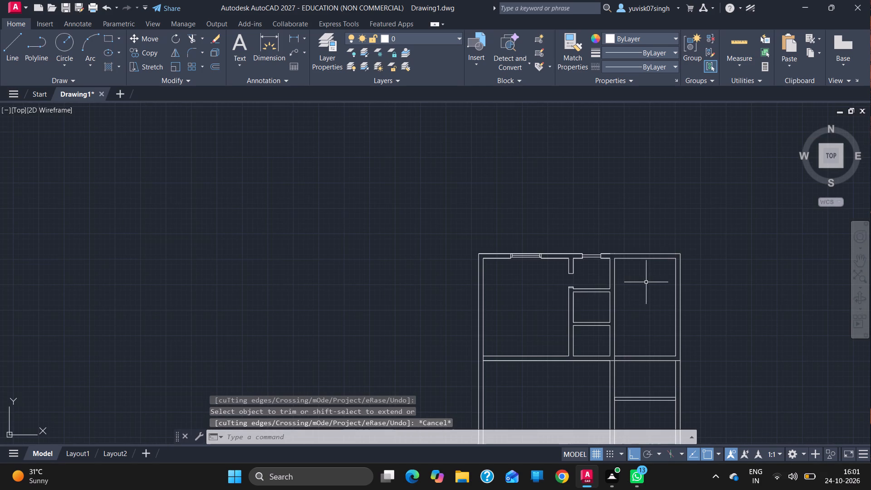
pyautogui.keyDown('ctrl'); pyautogui.scroll(2, 647, 282); pyautogui.keyUp('ctrl')
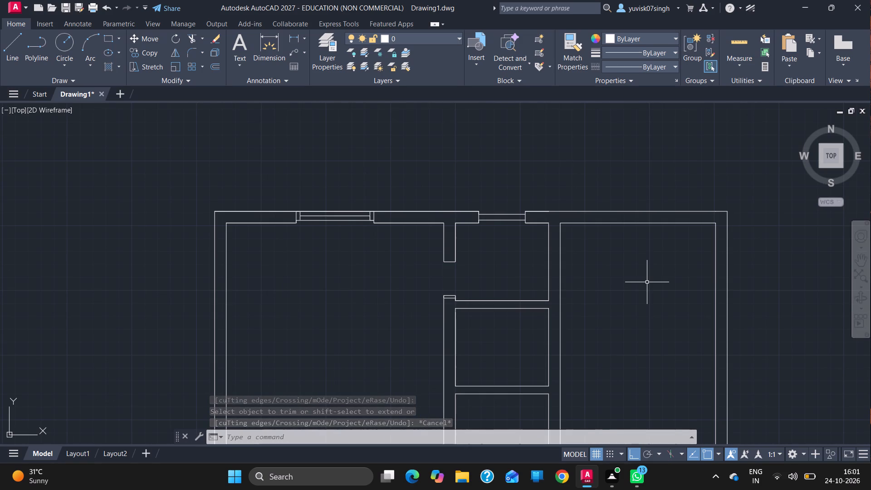
pyautogui.keyDown('ctrl'); pyautogui.scroll(1, 647, 282); pyautogui.keyUp('ctrl')
pyautogui.click(7, 46)
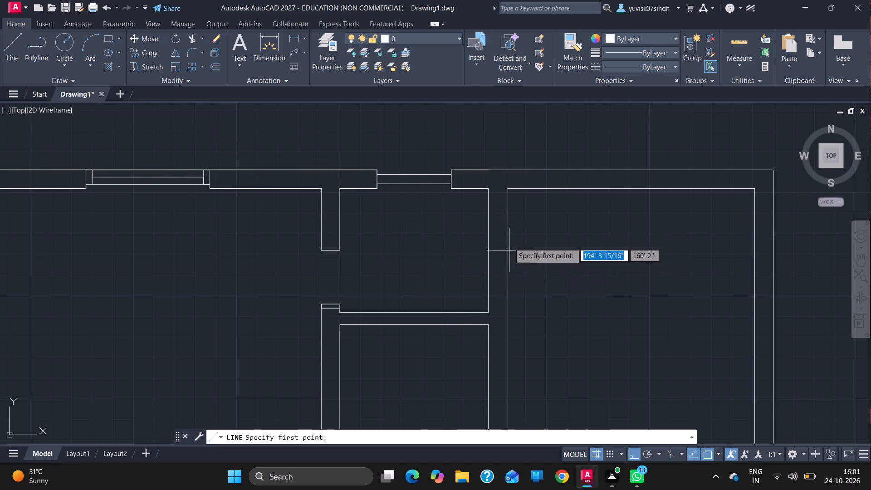
pyautogui.moveTo(507, 188); pyautogui.dragTo(517, 188)
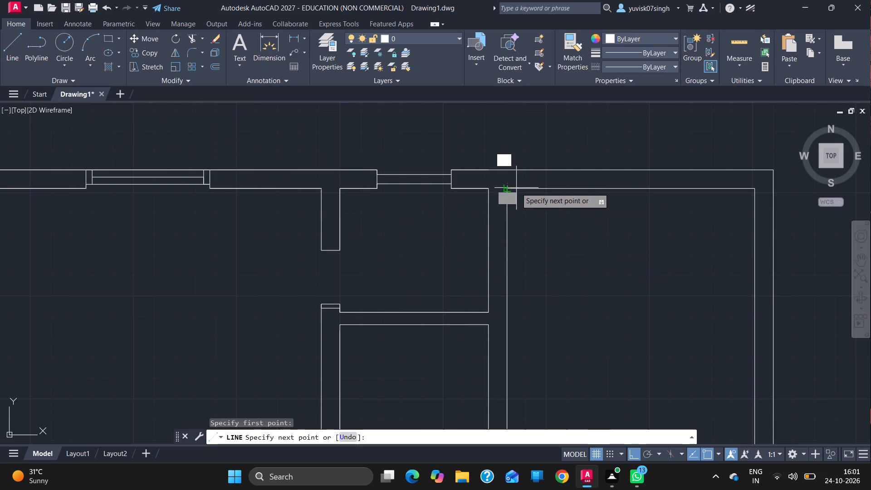
pyautogui.moveTo(517, 188); pyautogui.dragTo(520, 188)
pyautogui.press('3')
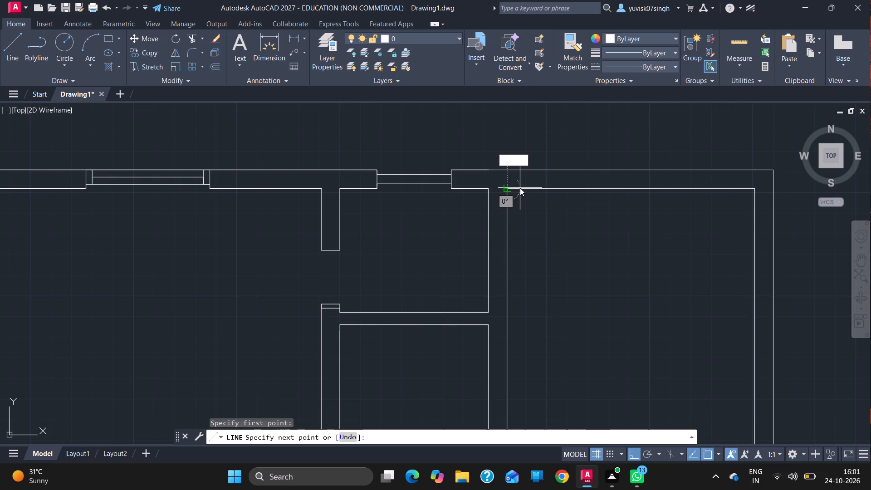
pyautogui.press('Return')
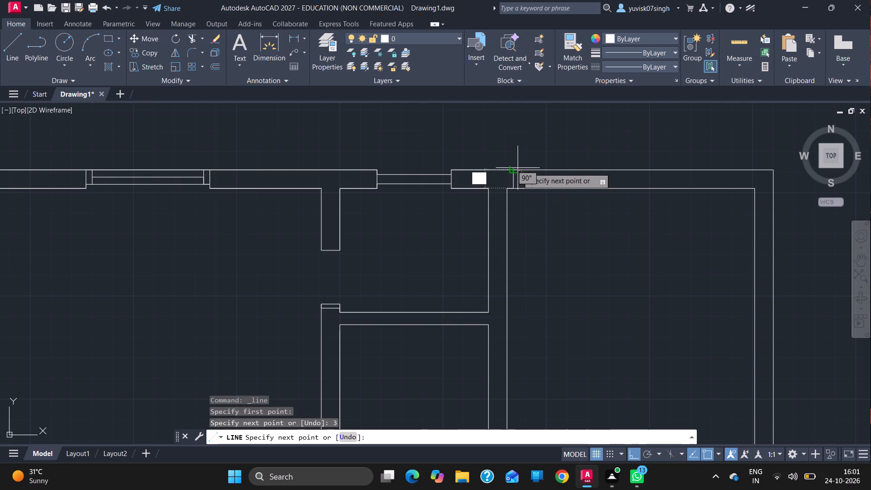
pyautogui.click(515, 168)
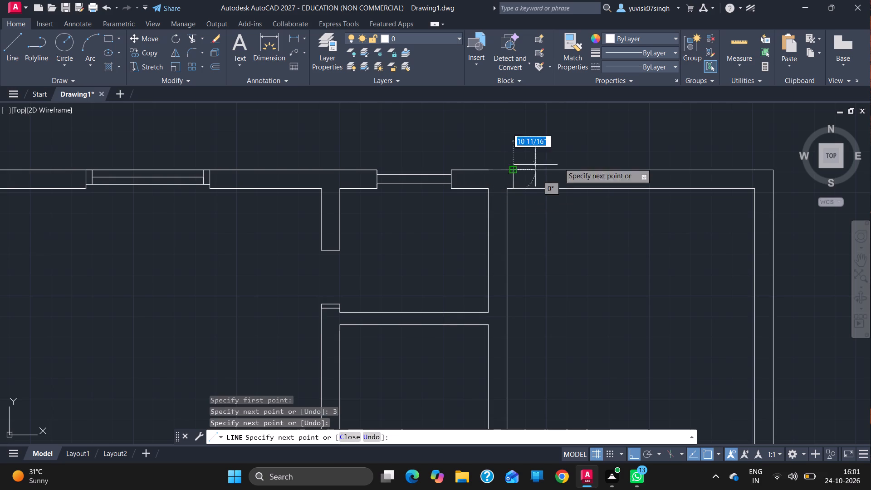
pyautogui.press('5')
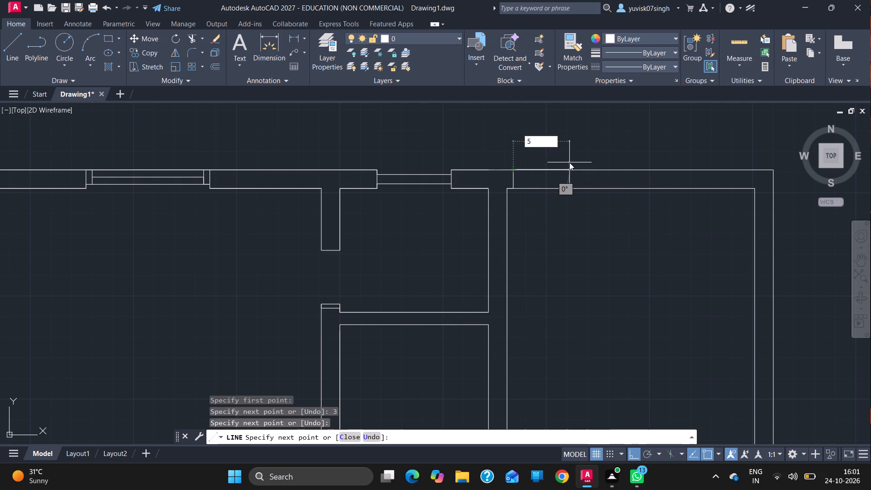
pyautogui.press("'")
pyautogui.press('Return')
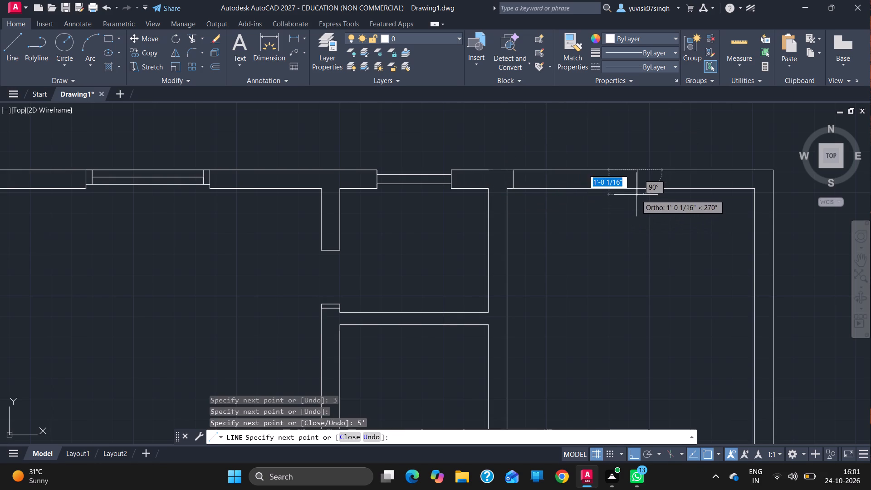
pyautogui.click(637, 190)
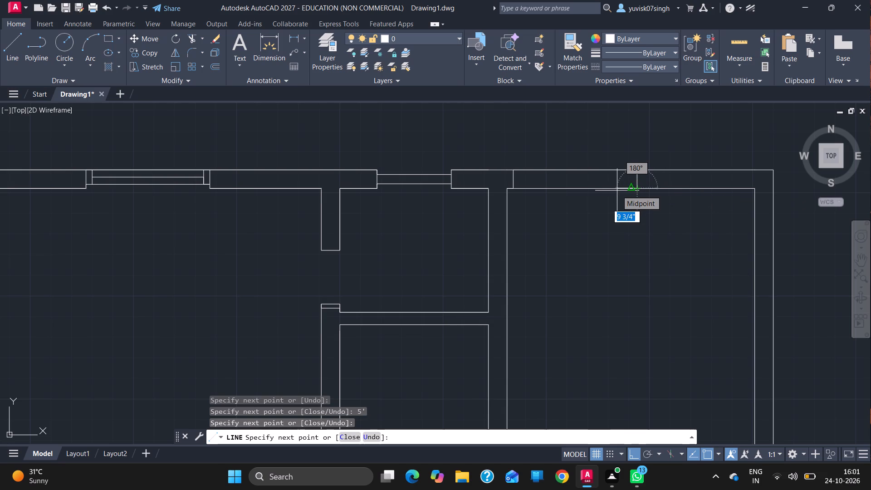
# Continue the line 2" up, west to the opposite jamb, 3" east, up to the outer wall line, 4'6" east, and down to the sill line.
pyautogui.press('2')
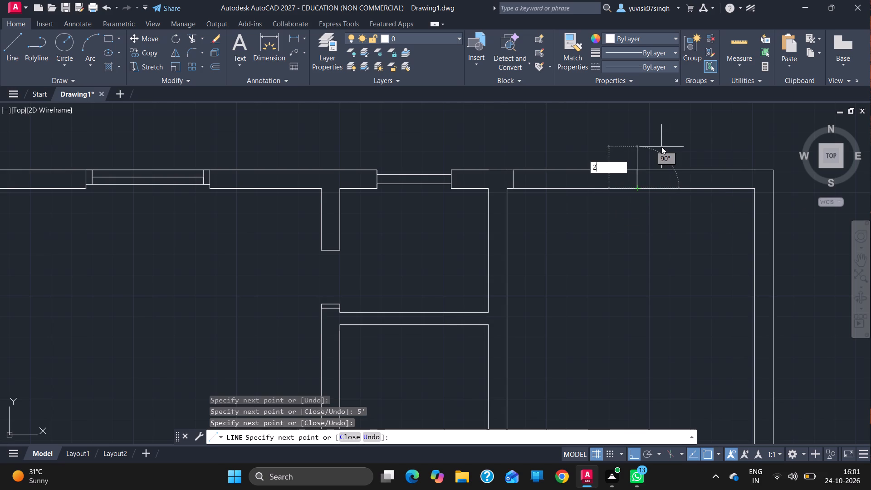
pyautogui.press('Return')
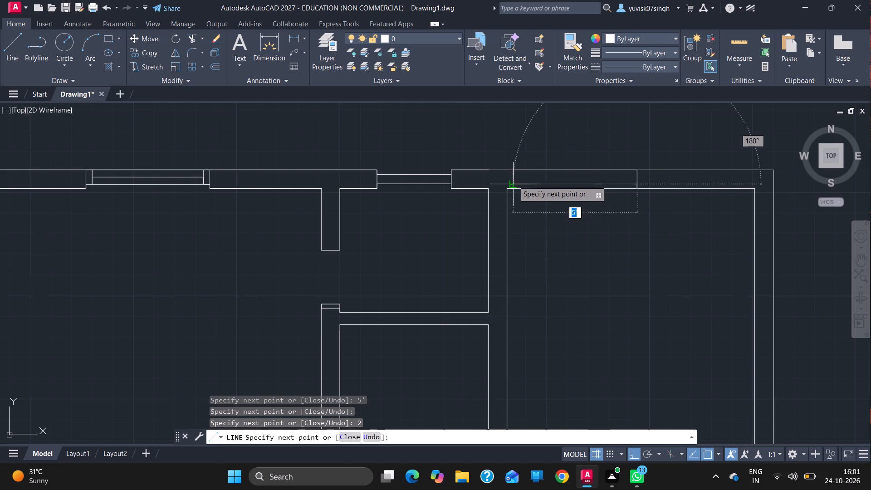
pyautogui.click(513, 184)
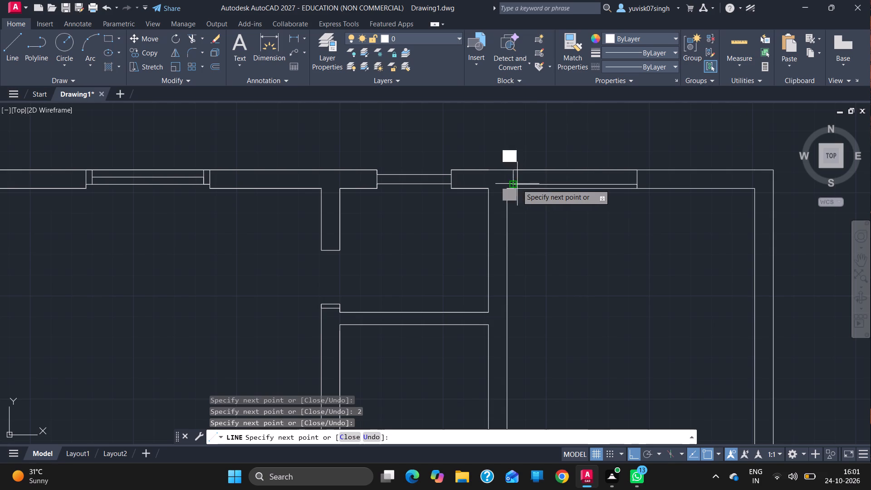
pyautogui.press('3')
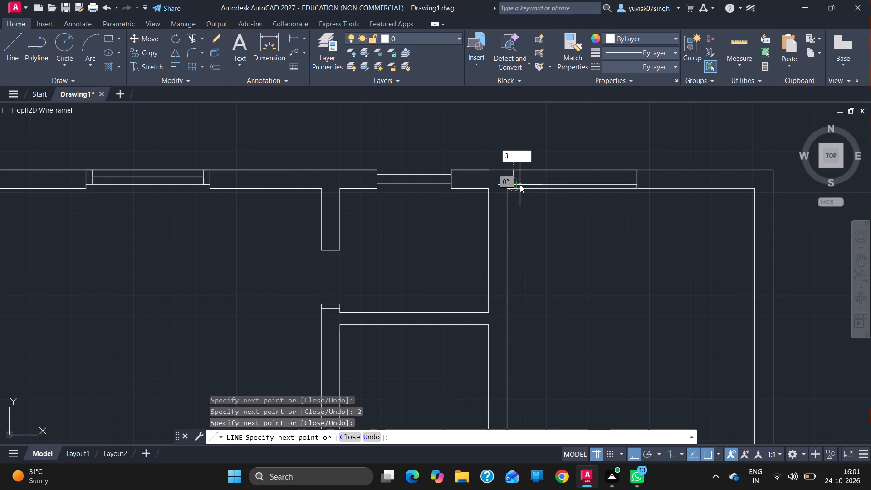
pyautogui.press('Return')
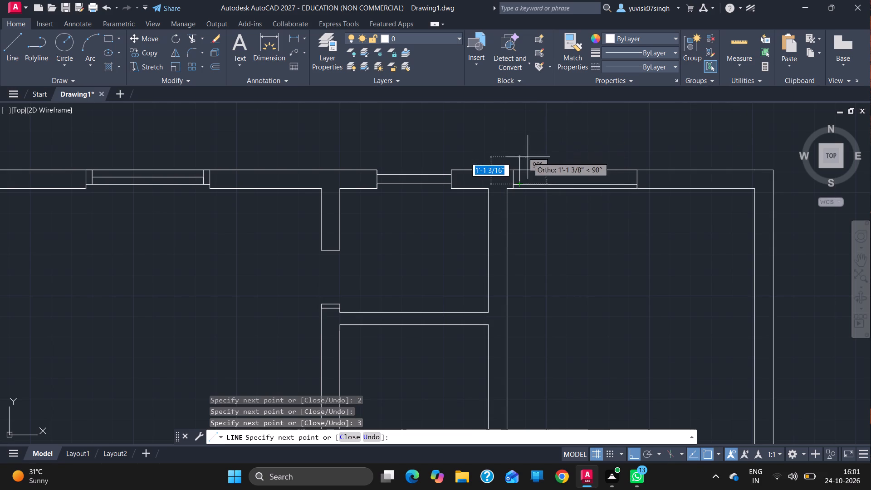
pyautogui.moveTo(522, 171); pyautogui.dragTo(633, 162)
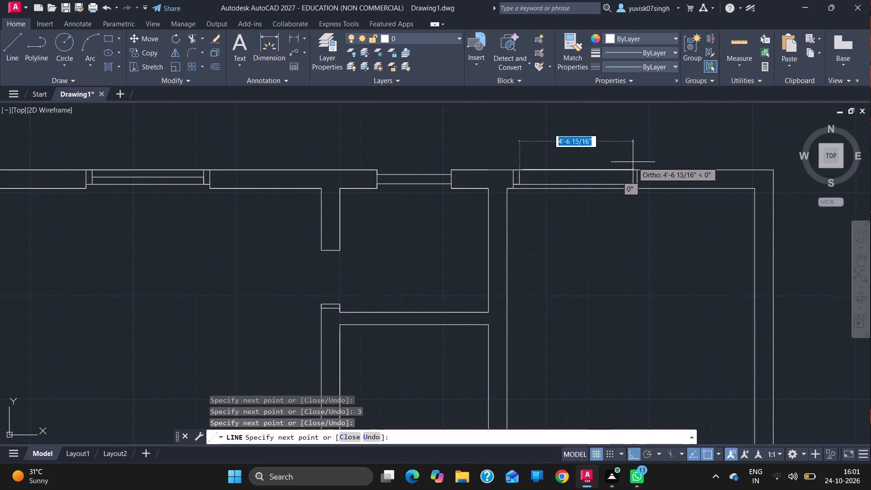
pyautogui.moveTo(633, 162); pyautogui.dragTo(637, 168)
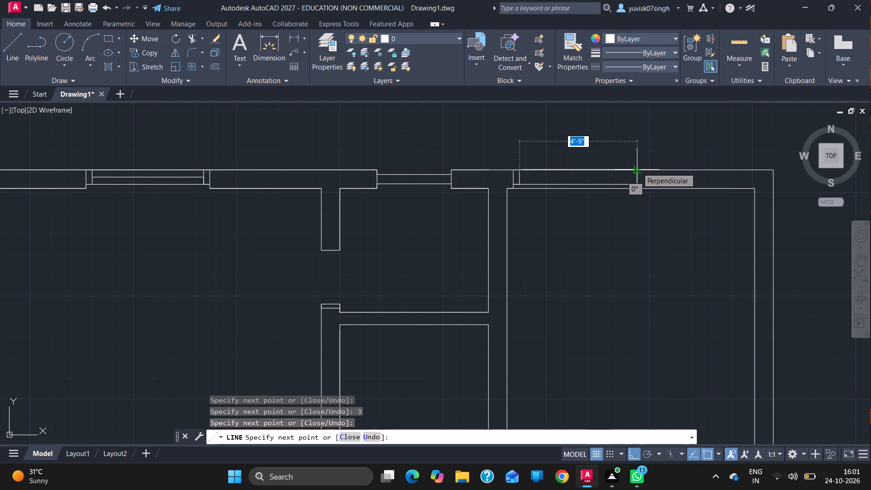
pyautogui.write("4'6")
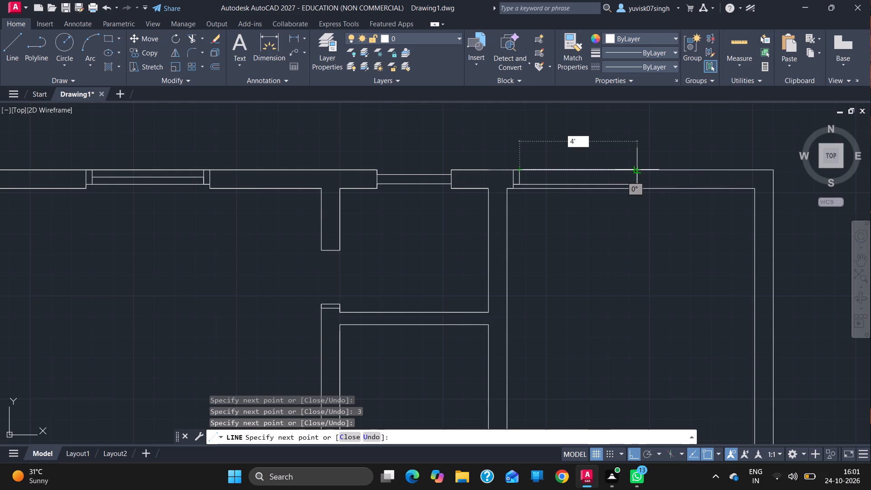
pyautogui.press('Return')
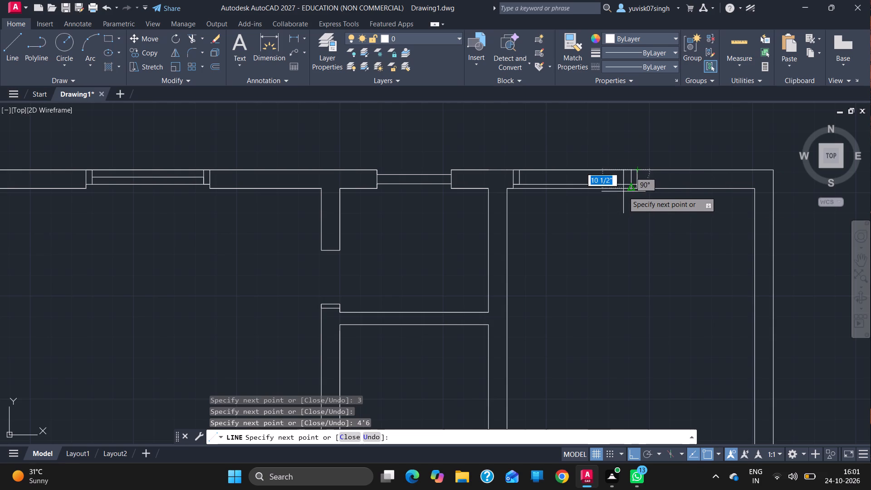
pyautogui.moveTo(632, 182); pyautogui.dragTo(637, 182)
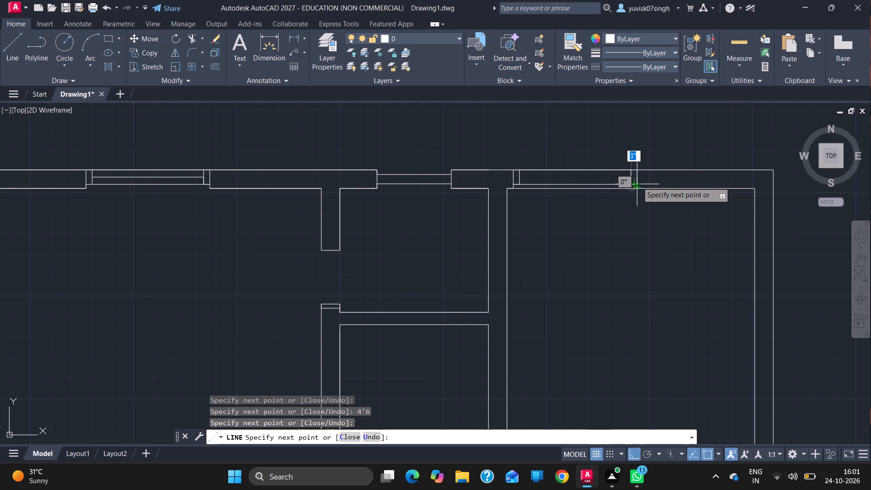
# Draw the same window's pane line from the midpoint of its east frame line west to the west frame line.
pyautogui.moveTo(637, 182); pyautogui.dragTo(627, 176)
pyautogui.click(627, 176)
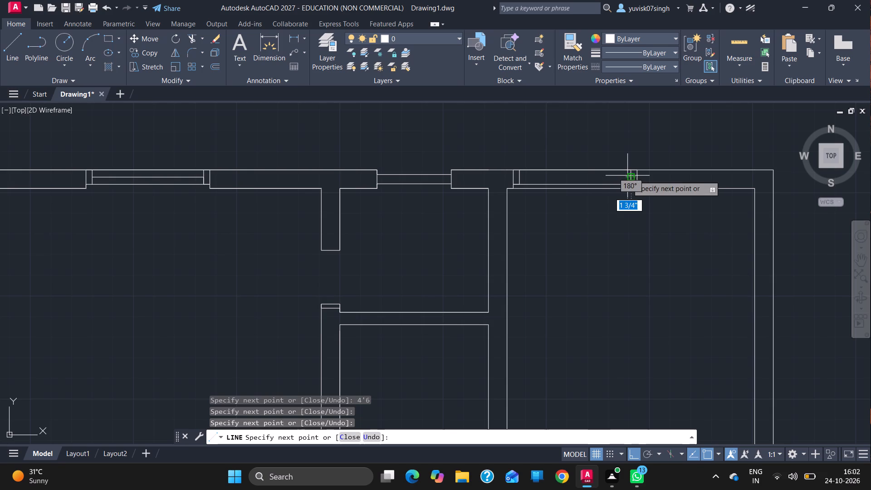
pyautogui.click(520, 176)
pyautogui.press('Escape')
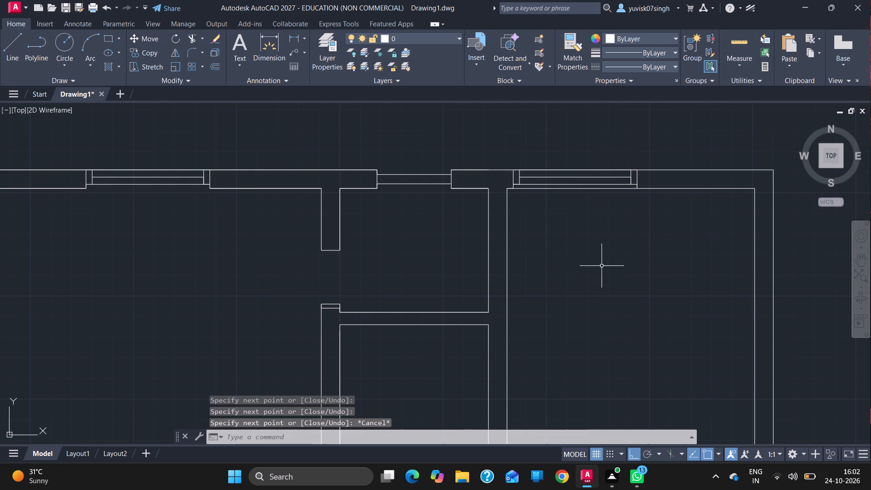
# Trim the inner wall line between the jambs of the east room's north window.
pyautogui.write('tr')
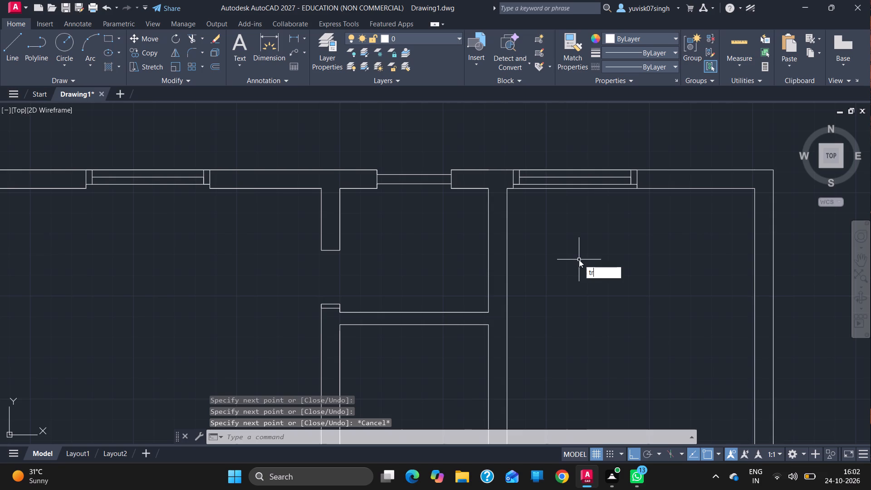
pyautogui.press('Return')
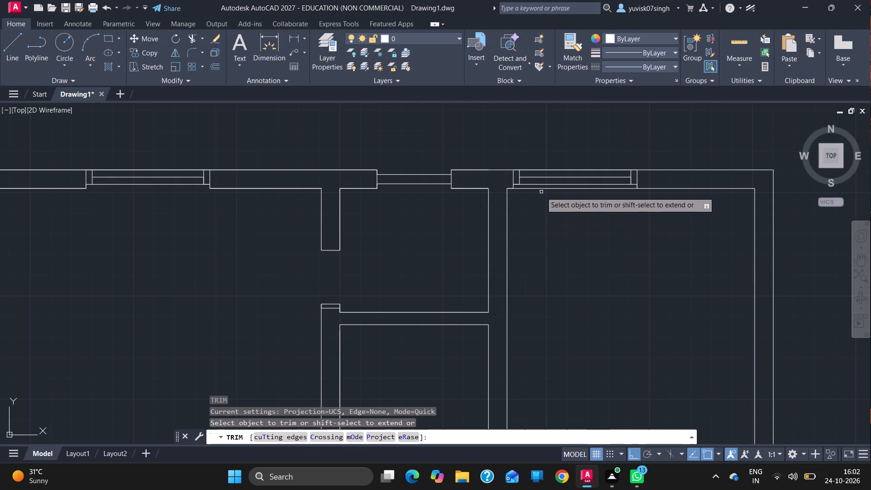
pyautogui.click(536, 189)
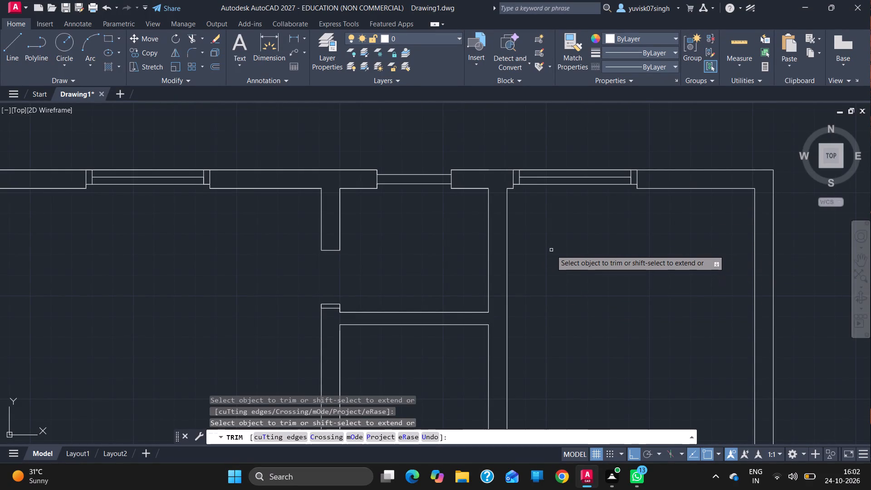
pyautogui.keyDown('ctrl'); pyautogui.scroll(-1, 551, 250); pyautogui.keyUp('ctrl')
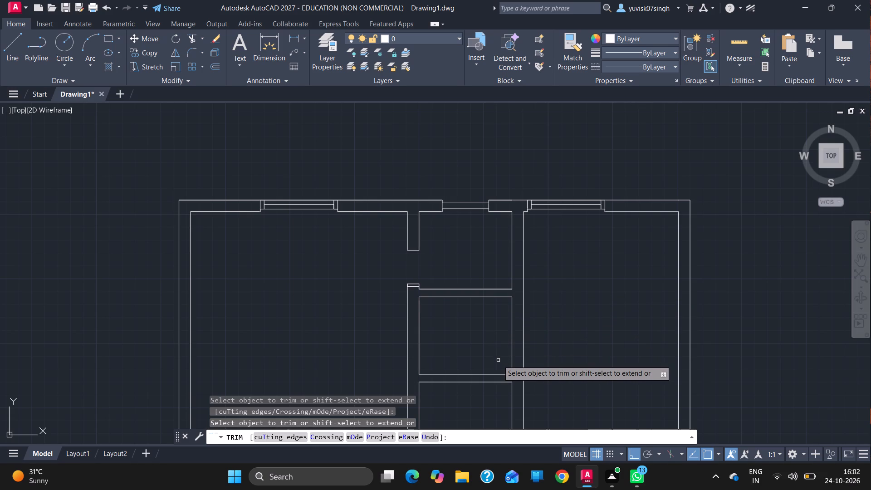
pyautogui.keyDown('ctrl'); pyautogui.scroll(2, 498, 360); pyautogui.keyUp('ctrl')
pyautogui.press('Escape')
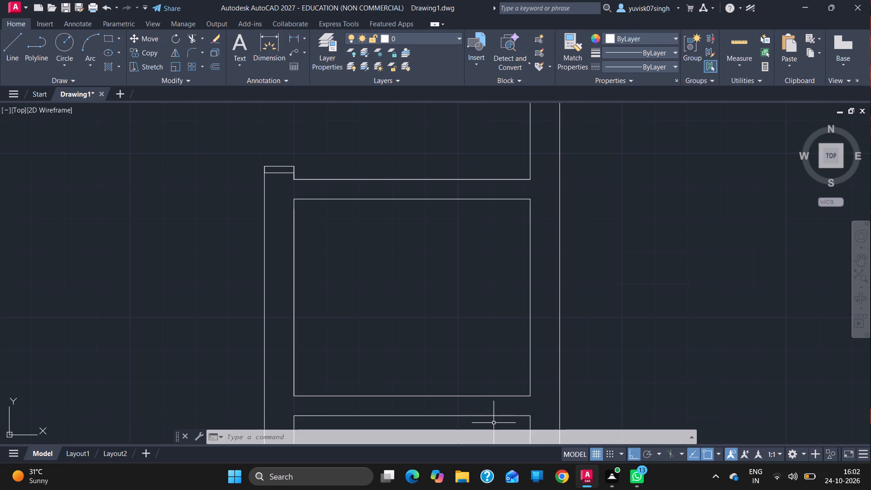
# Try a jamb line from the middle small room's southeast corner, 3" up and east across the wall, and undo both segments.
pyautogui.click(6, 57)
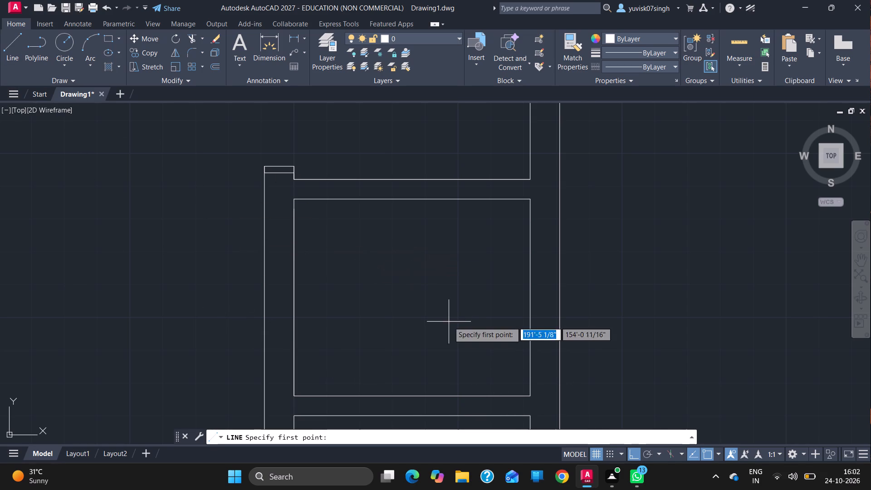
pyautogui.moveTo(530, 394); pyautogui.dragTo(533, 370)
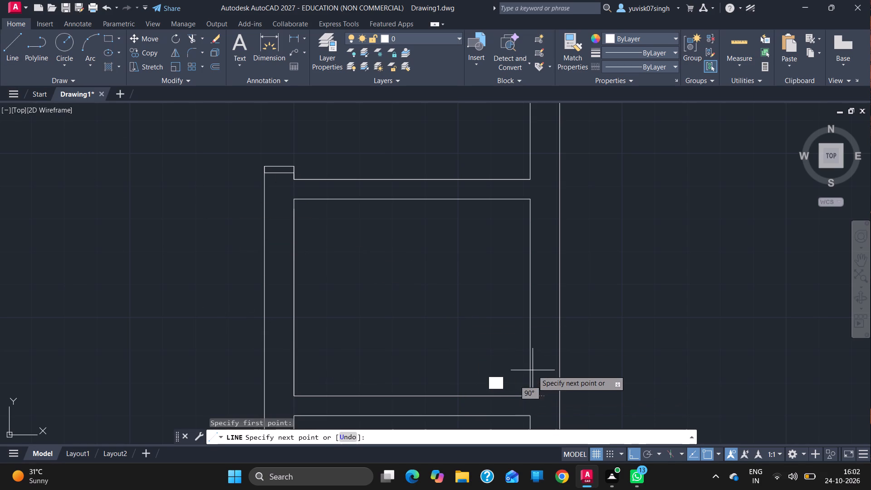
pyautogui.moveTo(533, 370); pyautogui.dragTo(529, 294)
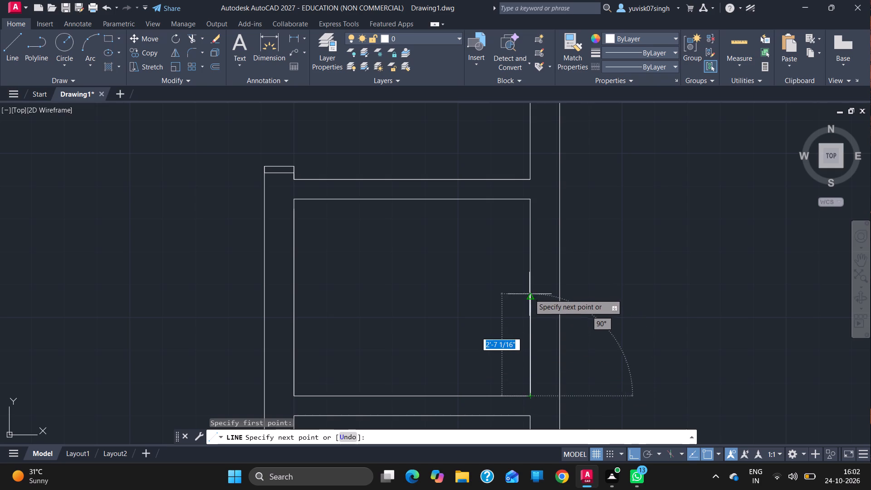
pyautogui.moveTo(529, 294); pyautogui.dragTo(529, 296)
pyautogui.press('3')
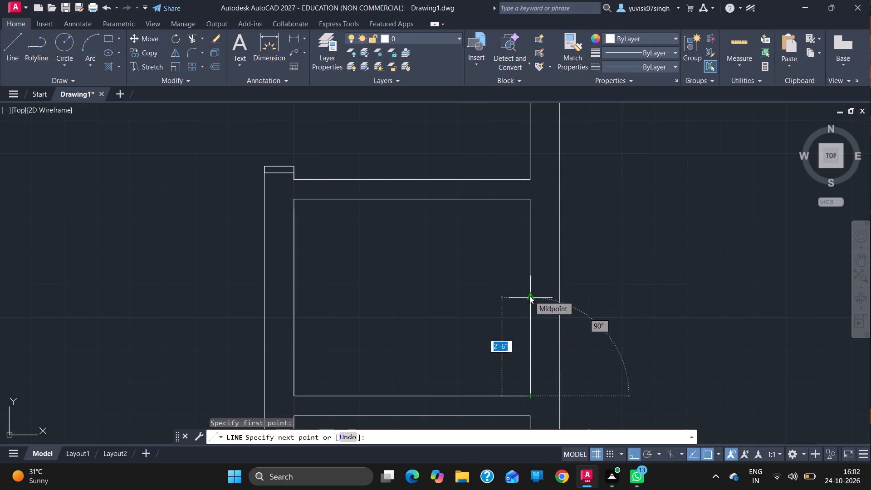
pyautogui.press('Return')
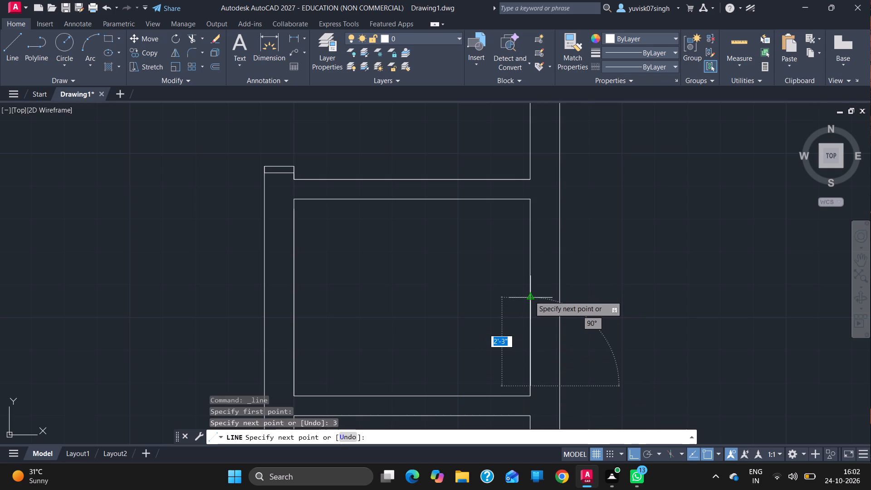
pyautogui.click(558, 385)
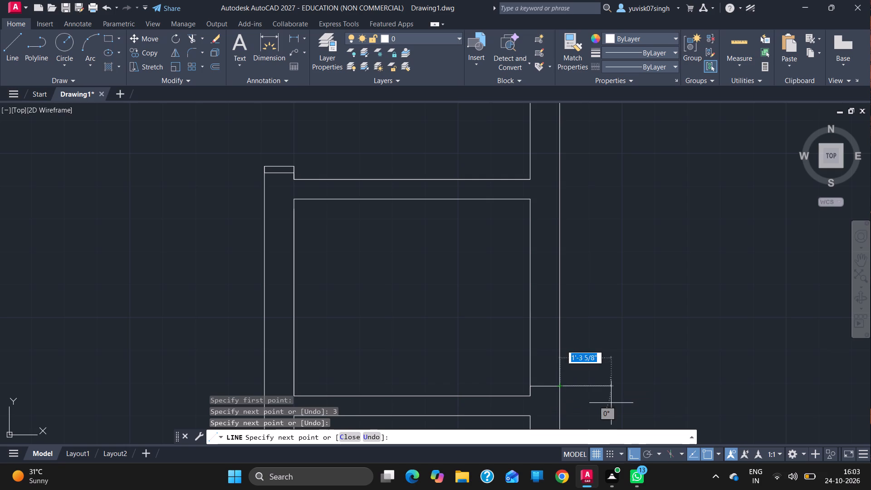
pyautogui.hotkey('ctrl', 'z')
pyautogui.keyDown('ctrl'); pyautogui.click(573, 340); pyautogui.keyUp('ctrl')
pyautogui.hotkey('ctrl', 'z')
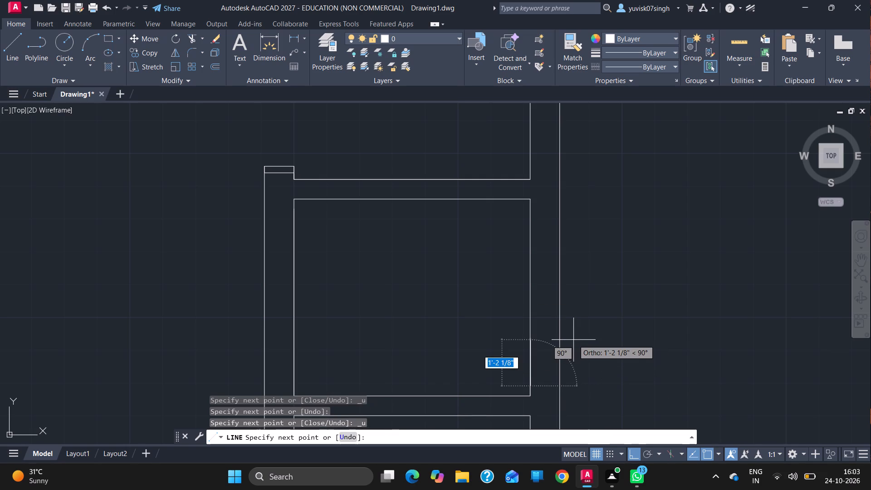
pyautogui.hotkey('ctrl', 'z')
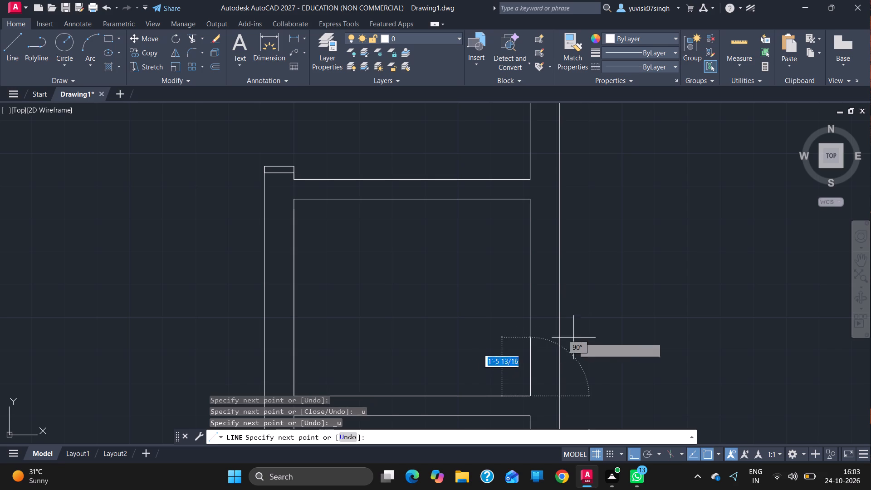
# Draw jamb lines across the middle small room's east wall: 2" above its southeast corner, 2" higher, and at the wall line's midpoint 2'-2" further up.
pyautogui.press('2')
pyautogui.press('Return')
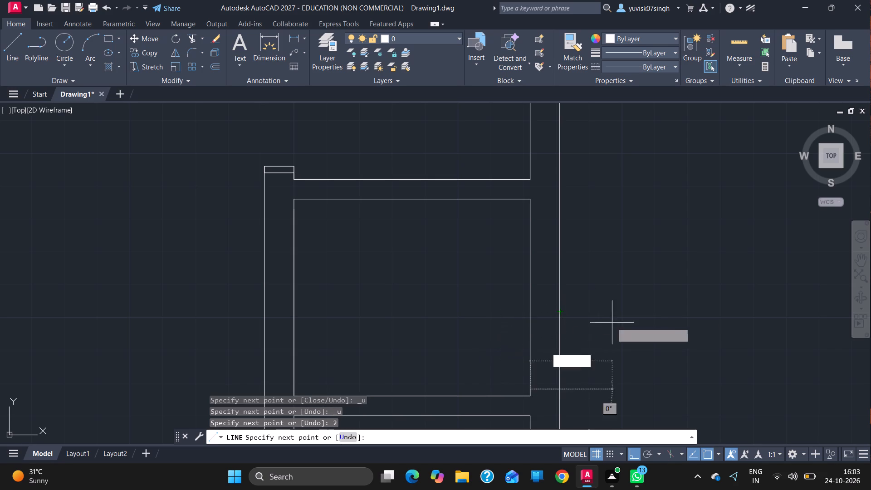
pyautogui.moveTo(562, 391); pyautogui.dragTo(562, 381)
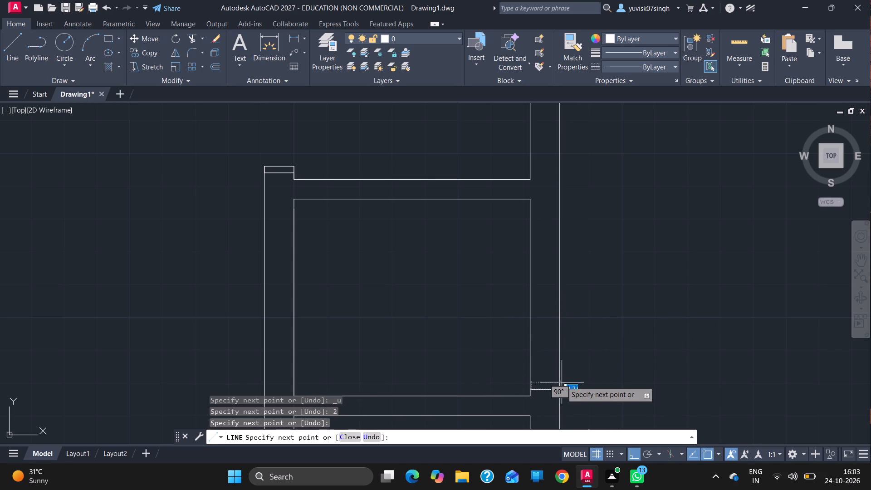
pyautogui.moveTo(562, 381); pyautogui.dragTo(562, 378)
pyautogui.press('2')
pyautogui.press('Return')
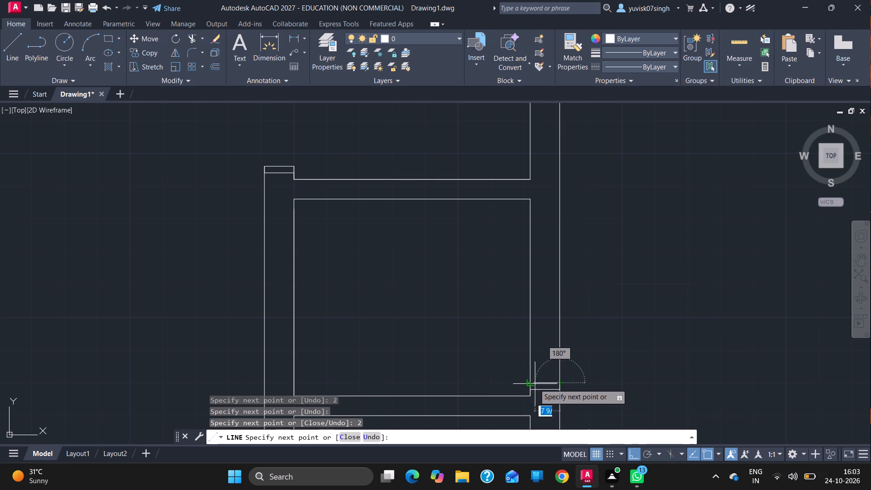
pyautogui.click(530, 381)
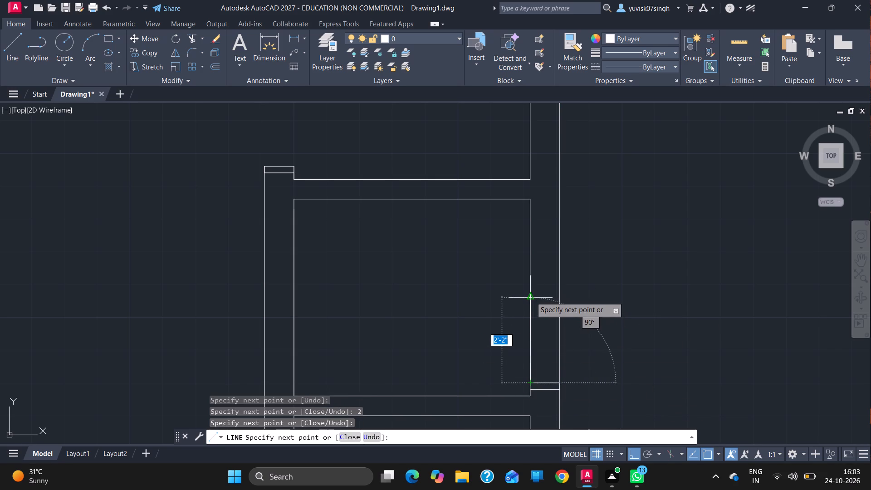
pyautogui.click(530, 296)
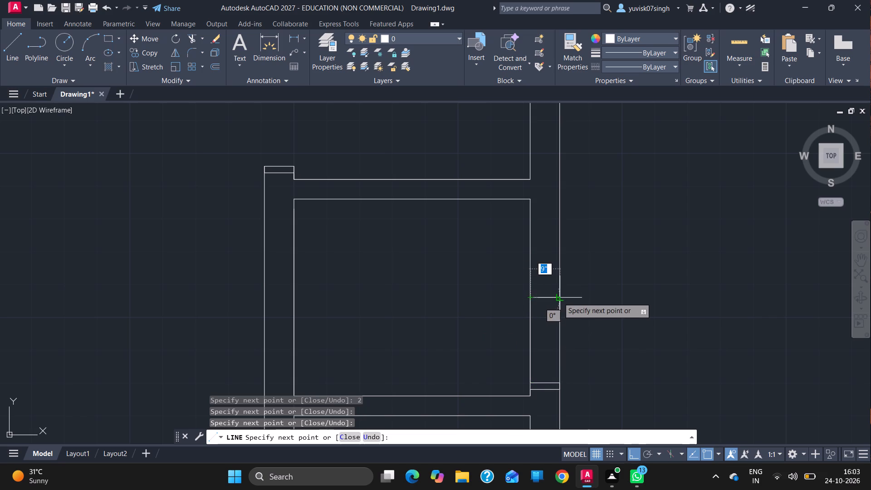
pyautogui.click(558, 298)
pyautogui.press('Escape')
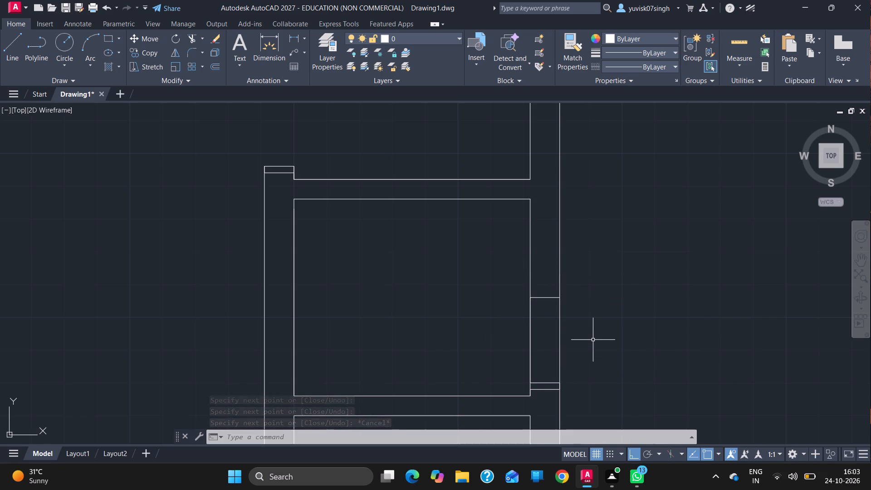
# Trim both east wall lines of the middle small room between the upper and lower jambs to open the doorway.
pyautogui.write('tr')
pyautogui.press('Return')
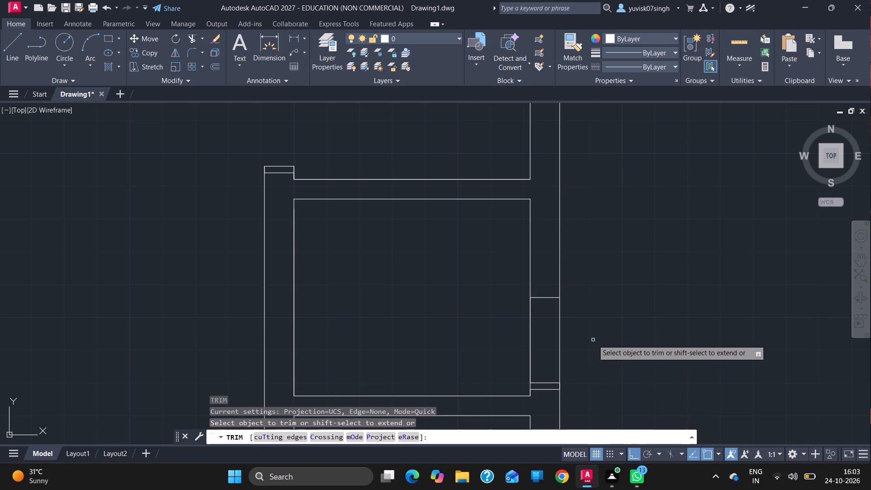
pyautogui.moveTo(590, 340); pyautogui.dragTo(478, 343)
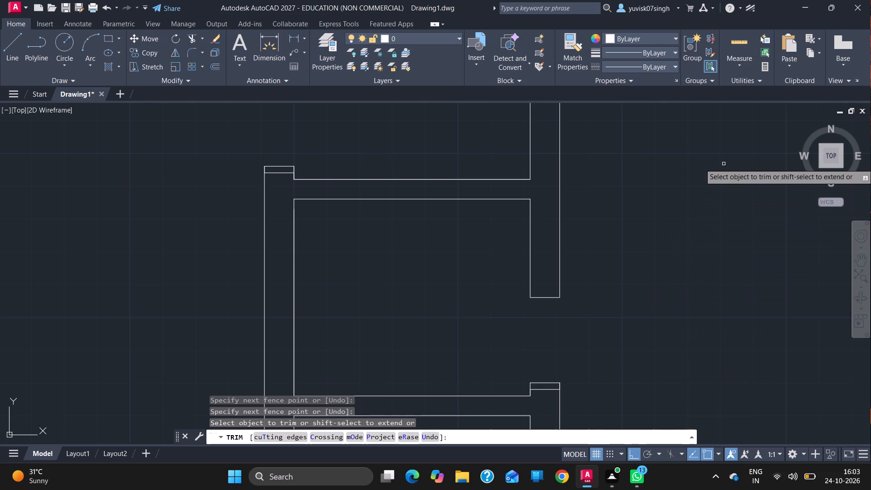
pyautogui.keyDown('ctrl'); pyautogui.scroll(-2, 724, 164); pyautogui.keyUp('ctrl')
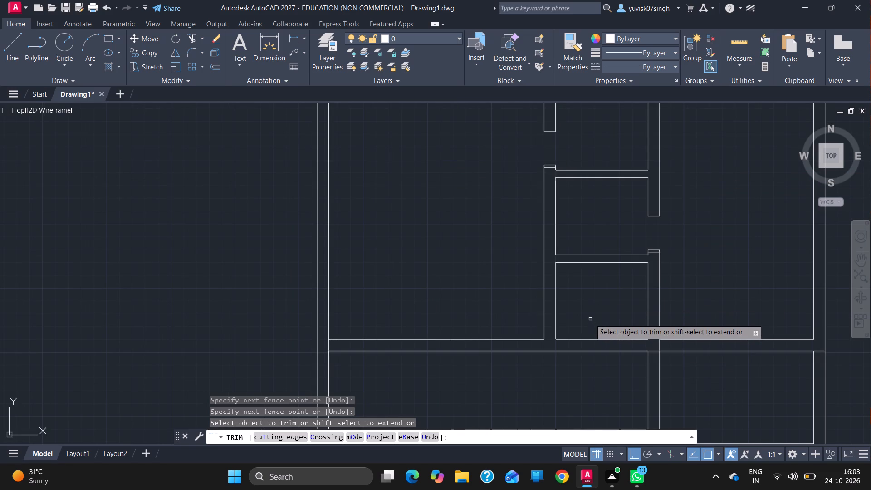
pyautogui.keyDown('ctrl'); pyautogui.scroll(1, 590, 319); pyautogui.keyUp('ctrl')
pyautogui.press('Escape')
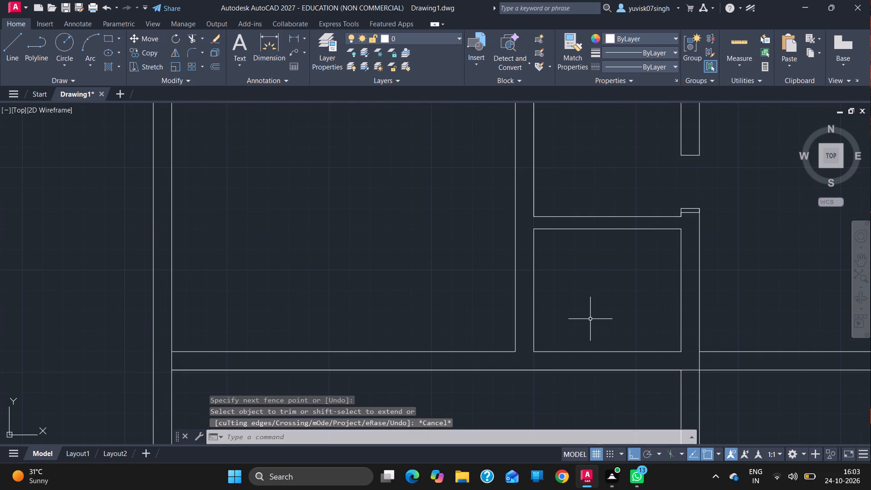
# Draw door jamb lines across the southern small room's south wall, 3" east of its southwest corner and 2'-9" further east at the midpoint.
pyautogui.click(11, 56)
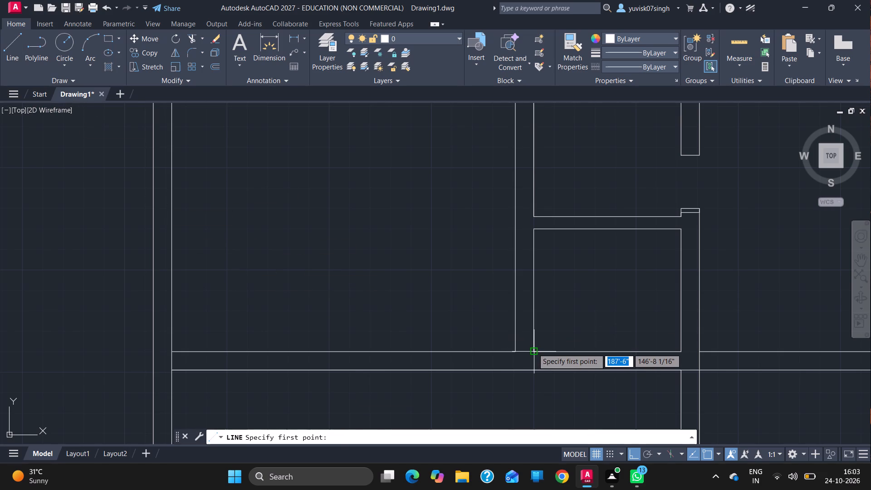
pyautogui.moveTo(533, 348); pyautogui.dragTo(547, 350)
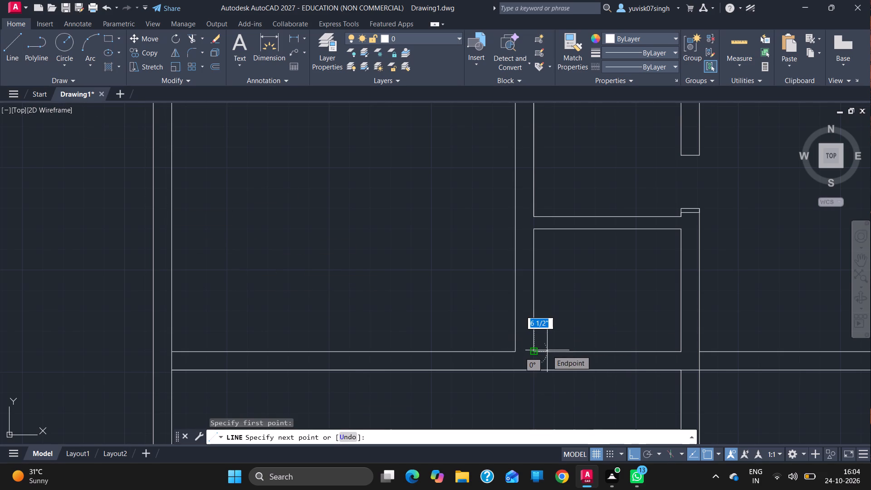
pyautogui.press('3')
pyautogui.press('Return')
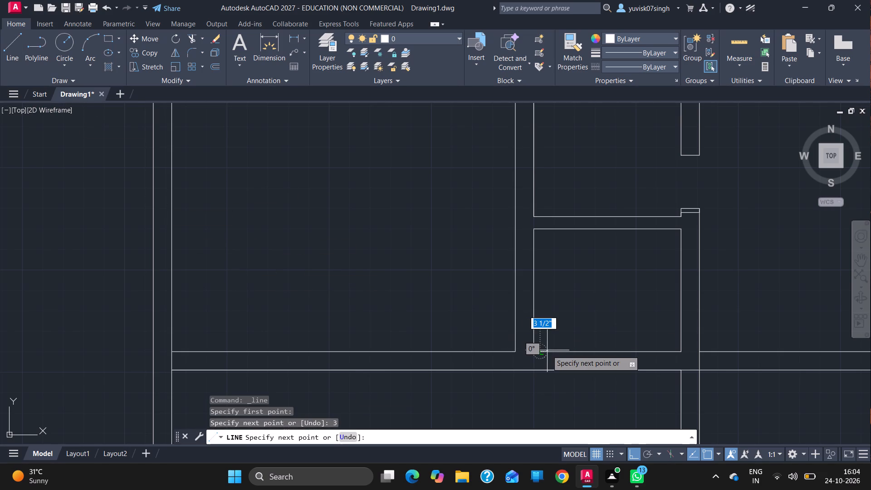
pyautogui.click(542, 369)
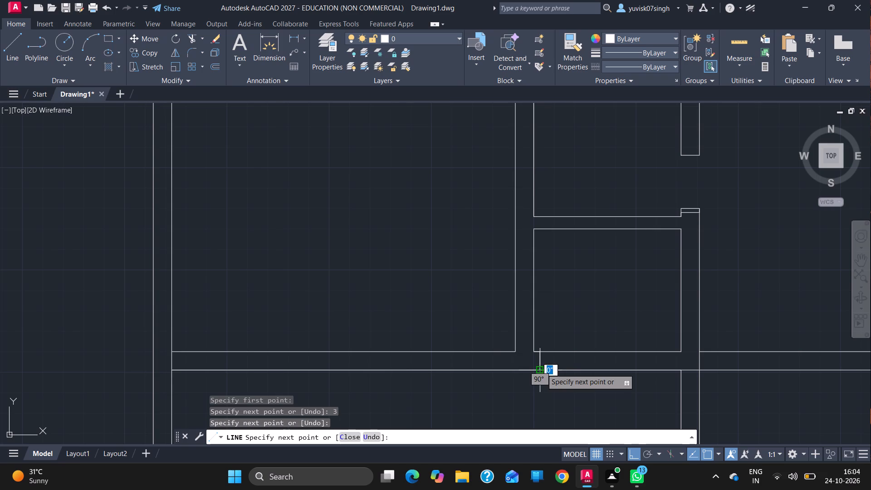
pyautogui.moveTo(541, 349); pyautogui.dragTo(611, 351)
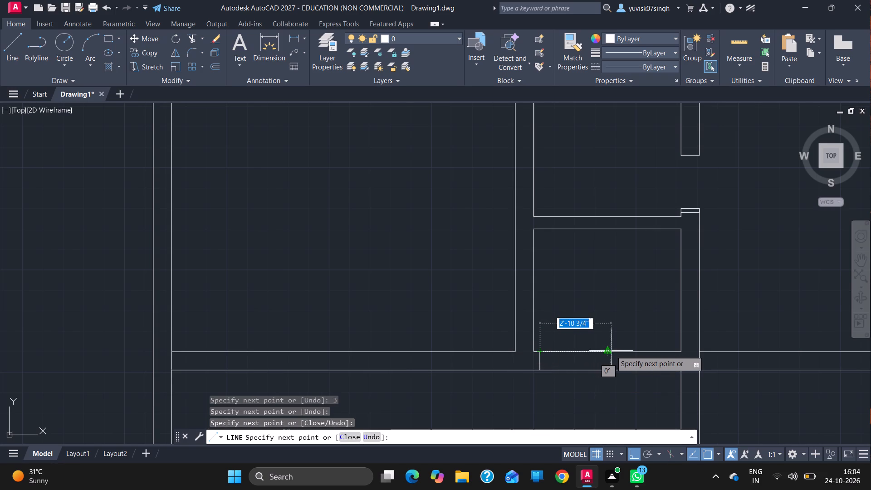
pyautogui.moveTo(611, 351); pyautogui.dragTo(604, 351)
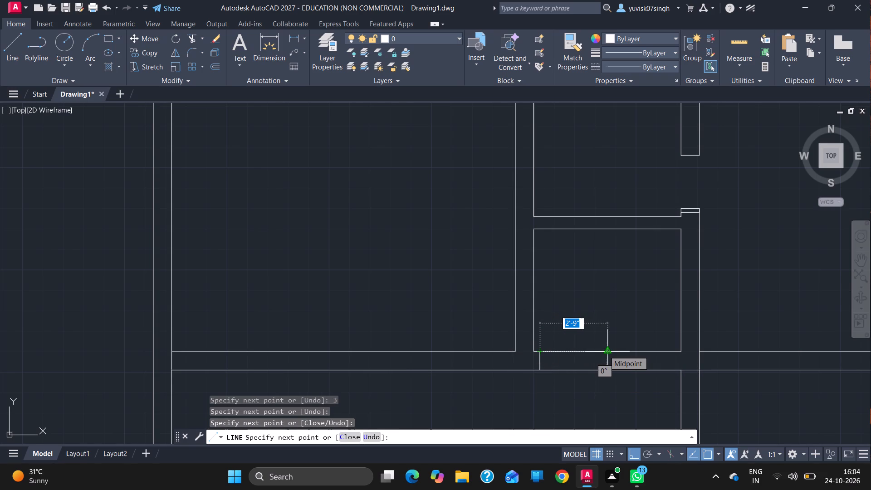
pyautogui.click(604, 351)
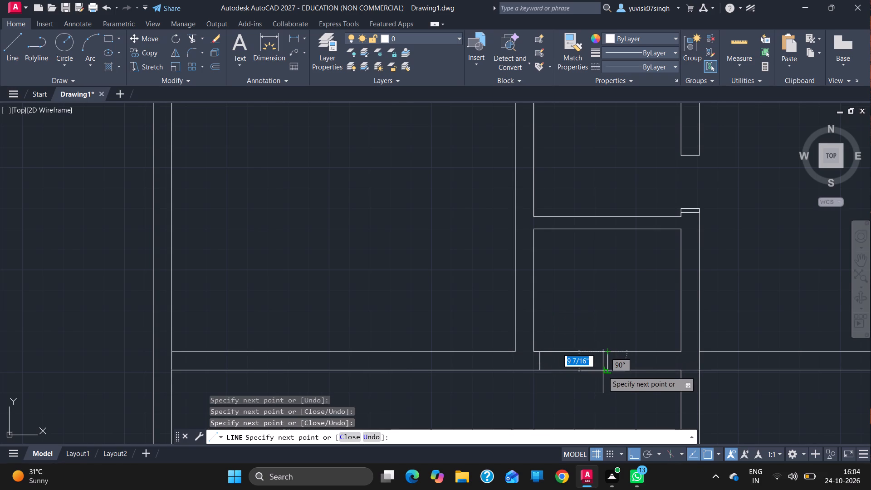
pyautogui.click(610, 370)
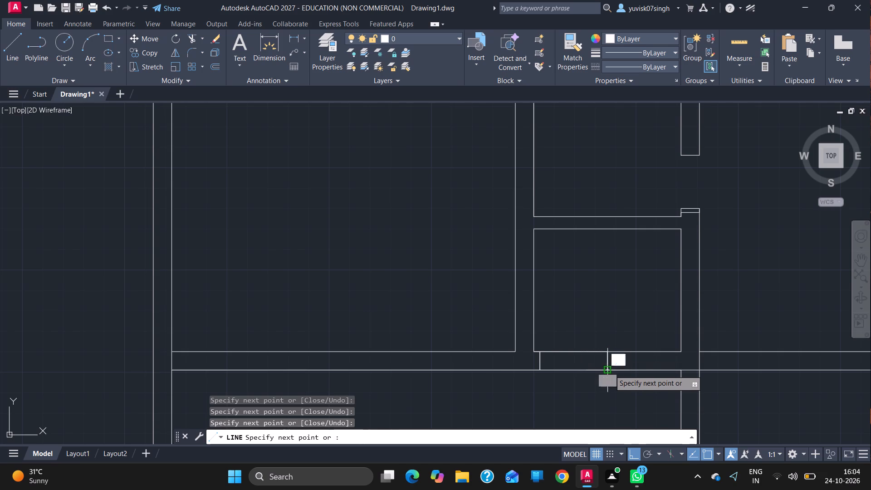
pyautogui.press('Escape')
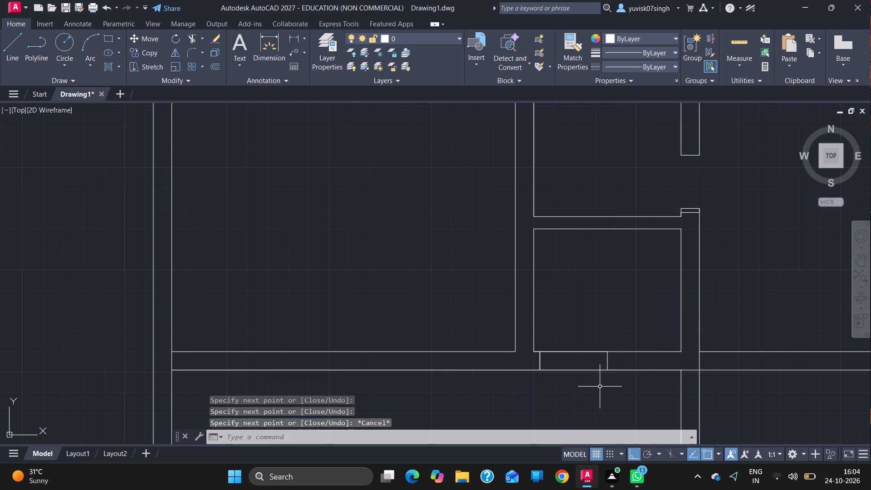
# Trim both south wall lines of the southern small room between the two jambs to open the doorway.
pyautogui.write('tr')
pyautogui.press('Return')
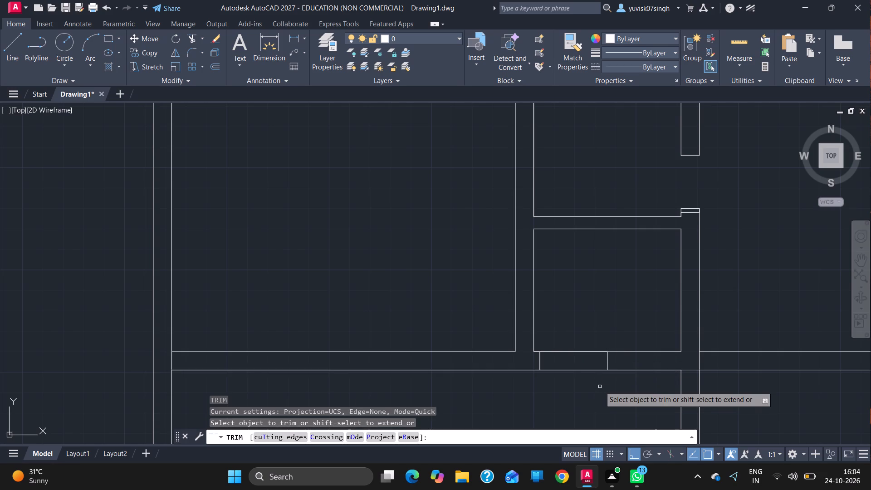
pyautogui.moveTo(588, 333); pyautogui.dragTo(584, 391)
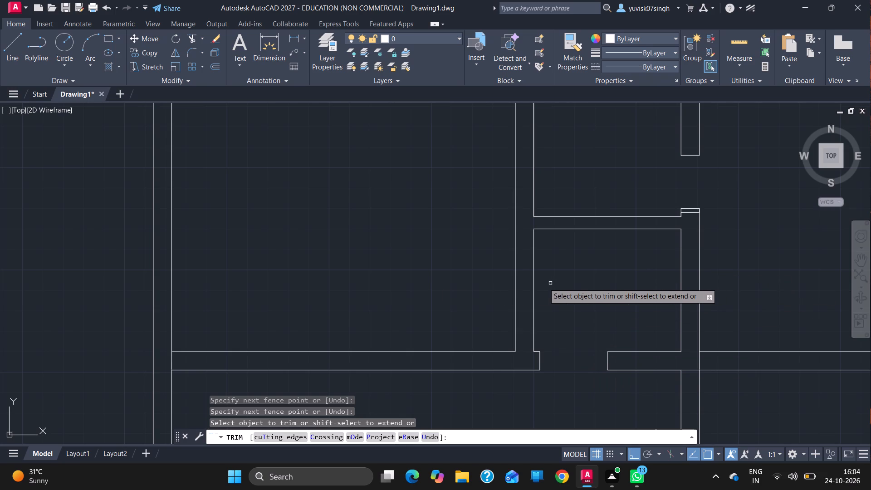
pyautogui.press('Escape')
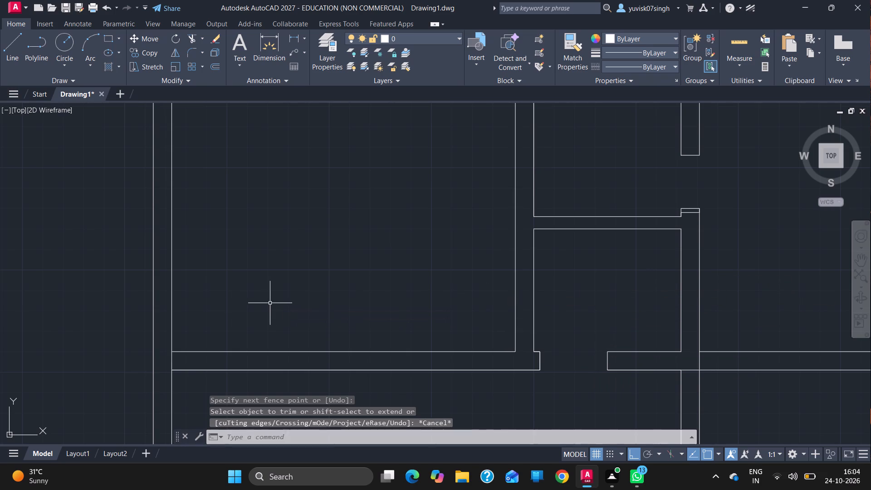
# Draw door jamb lines across the large west room's south wall, 5" east of its southwest corner and 3' further east.
pyautogui.click(12, 52)
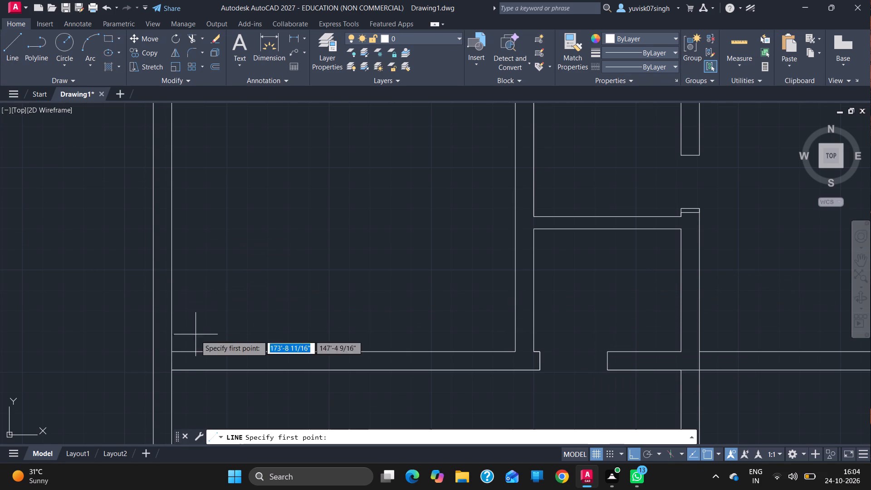
pyautogui.moveTo(173, 352); pyautogui.dragTo(212, 350)
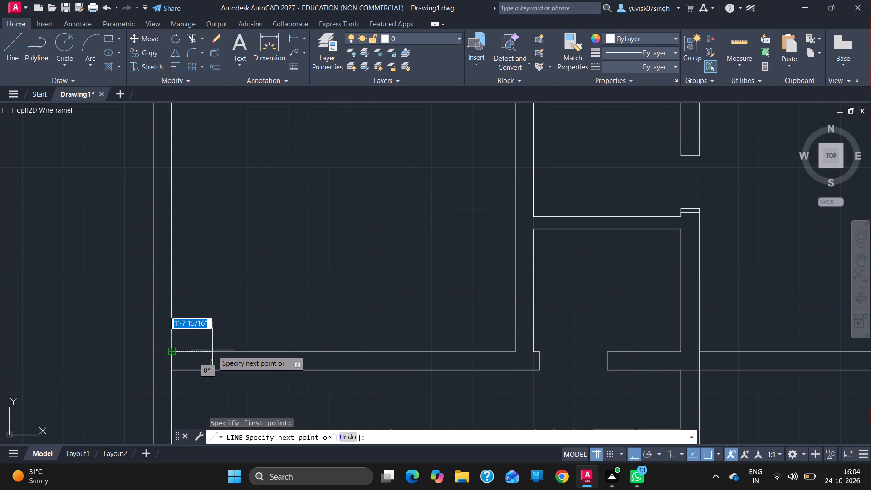
pyautogui.press('5')
pyautogui.press('Return')
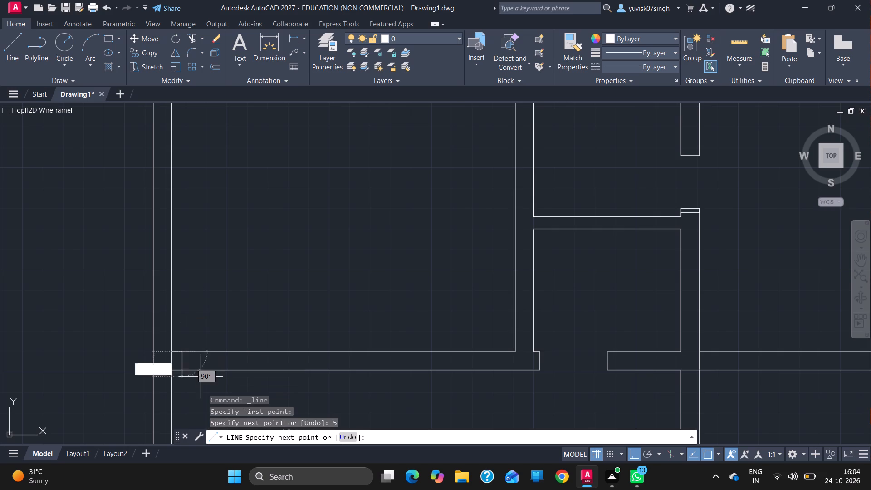
pyautogui.click(180, 372)
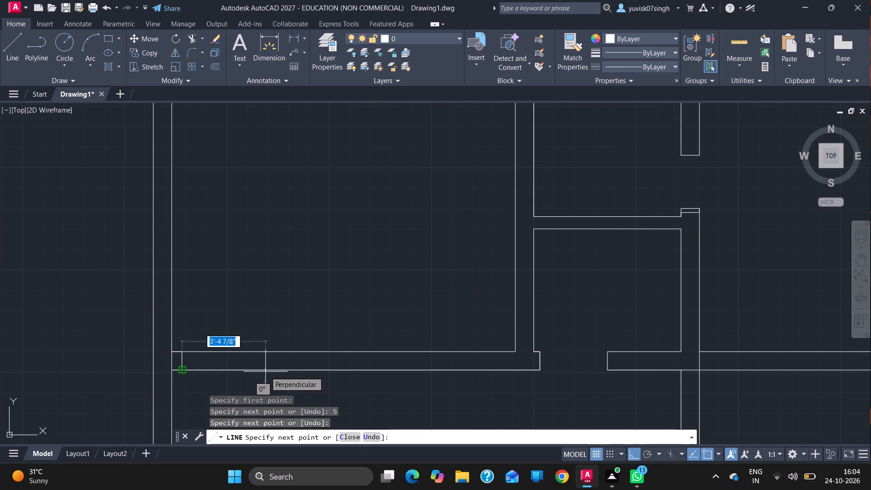
pyautogui.press('3')
pyautogui.press("'")
pyautogui.press('Return')
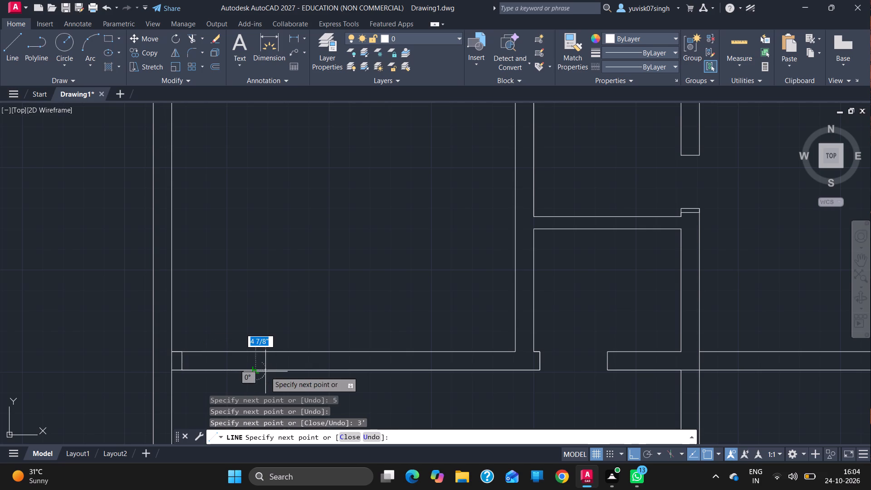
pyautogui.click(254, 349)
pyautogui.press('Escape')
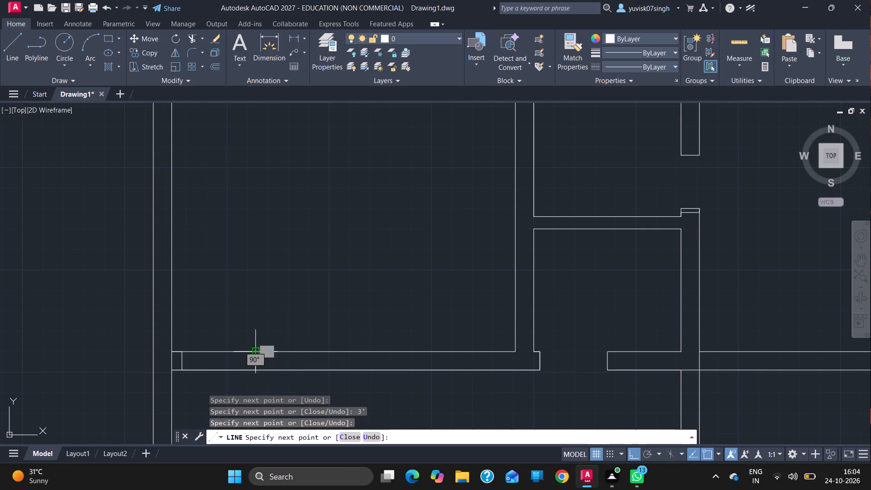
# Trim the large west room's south wall lines between the jambs, plus the west wall's inner line where the south wall joins it.
pyautogui.write('tr')
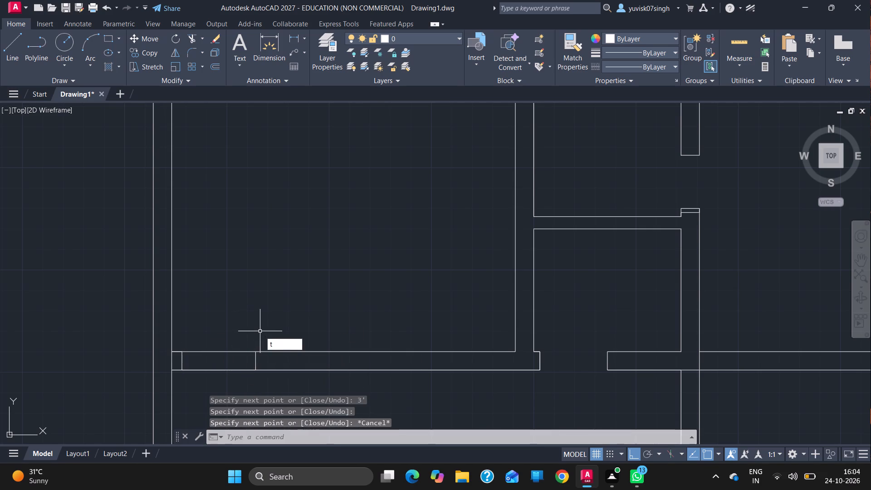
pyautogui.press('Return')
pyautogui.moveTo(229, 341); pyautogui.dragTo(224, 404)
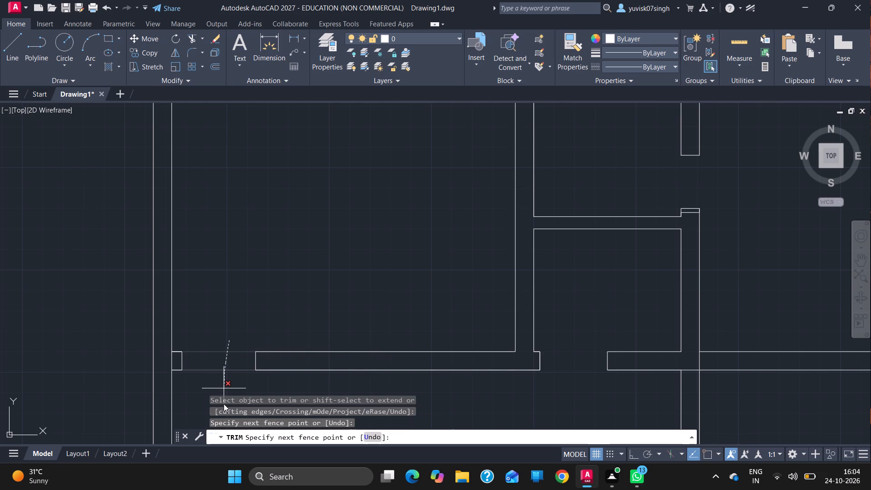
pyautogui.click(224, 403)
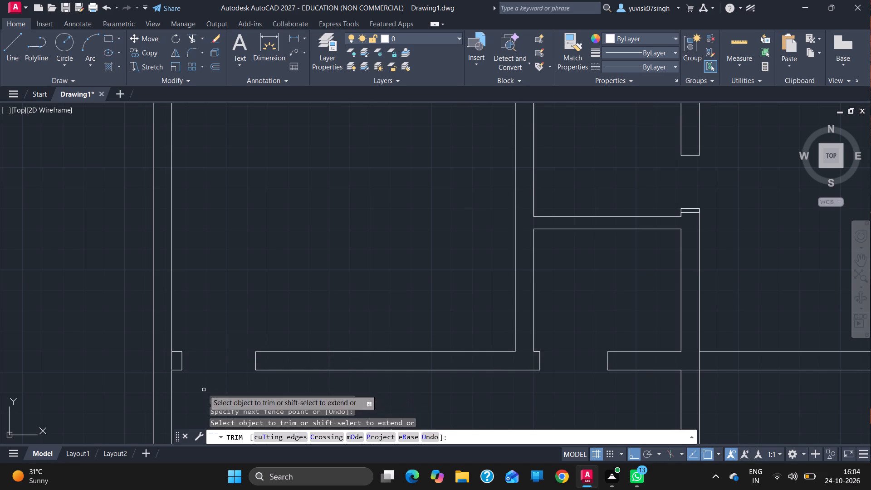
pyautogui.click(172, 363)
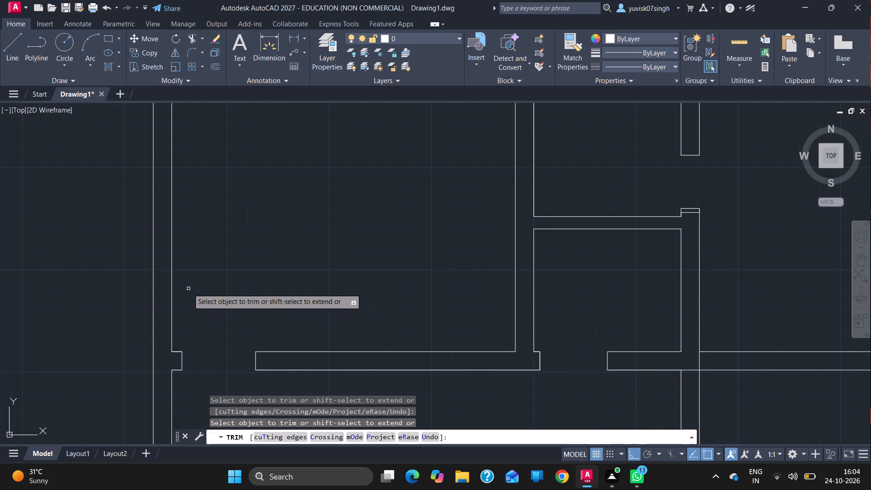
pyautogui.press('Escape')
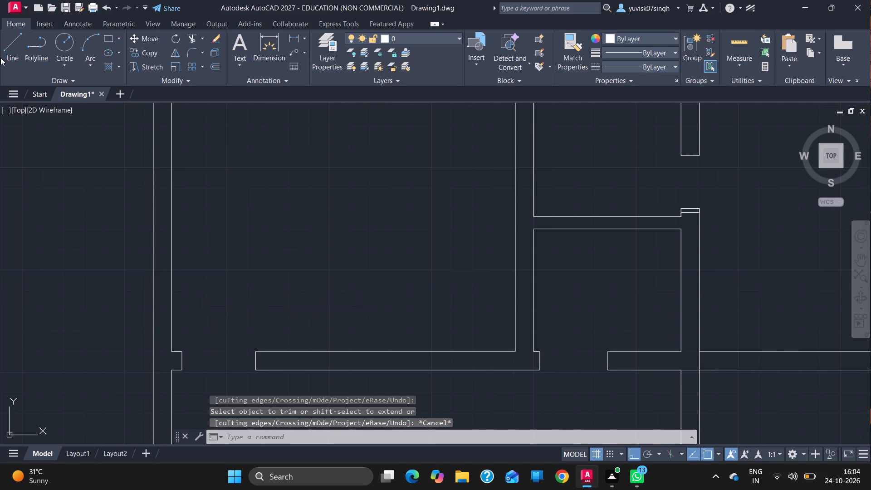
# Draw a 5' window outline across the large west room's west wall, starting 3' north of the room's inner southwest corner.
pyautogui.click(7, 50)
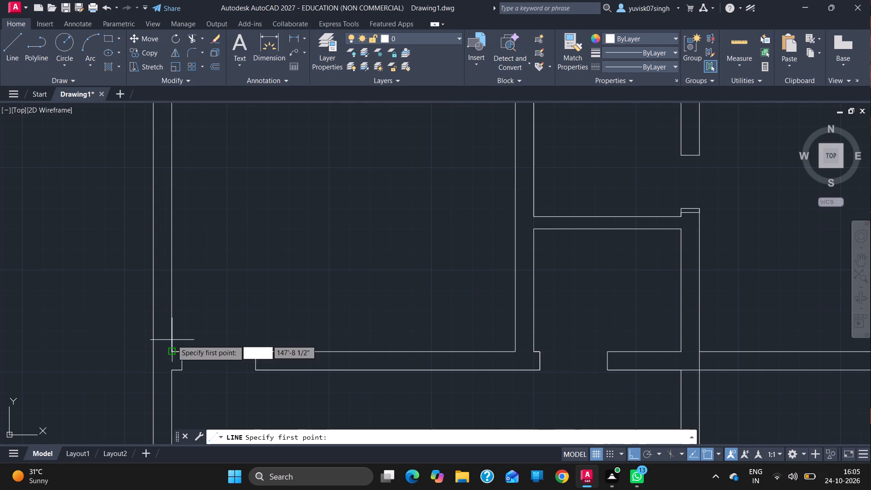
pyautogui.moveTo(170, 350); pyautogui.dragTo(174, 259)
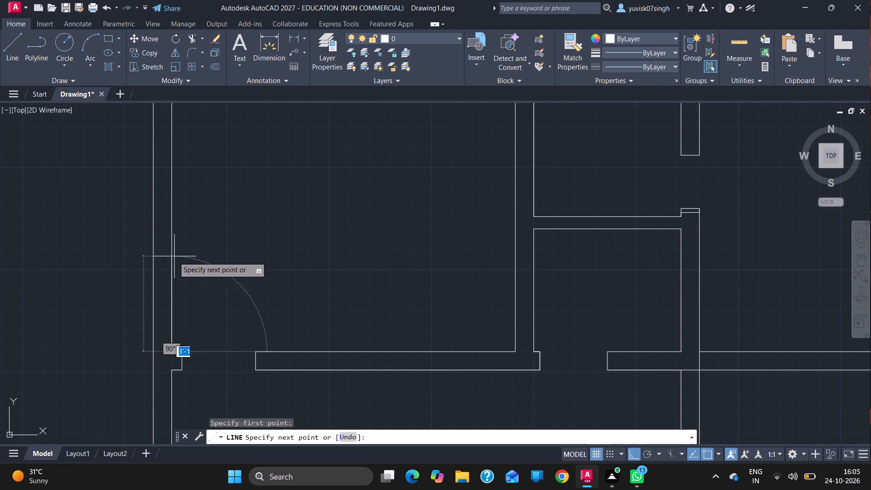
pyautogui.moveTo(174, 259); pyautogui.dragTo(174, 275)
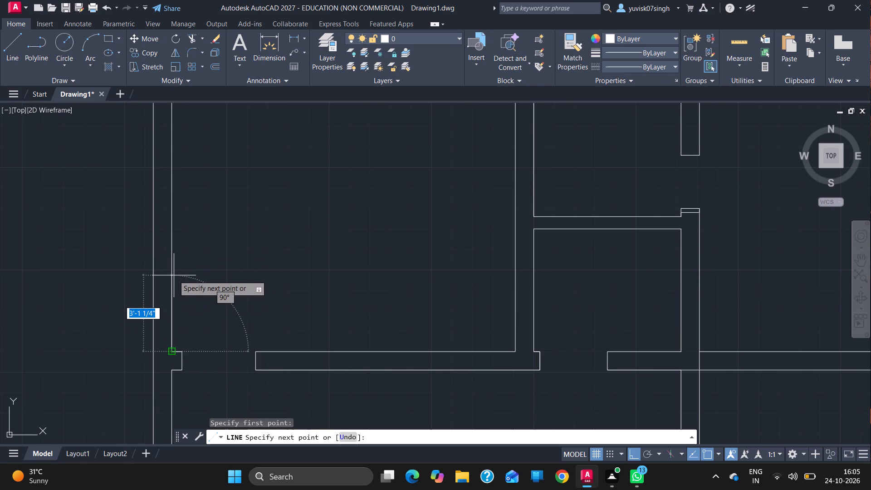
pyautogui.write("3'")
pyautogui.press('Return')
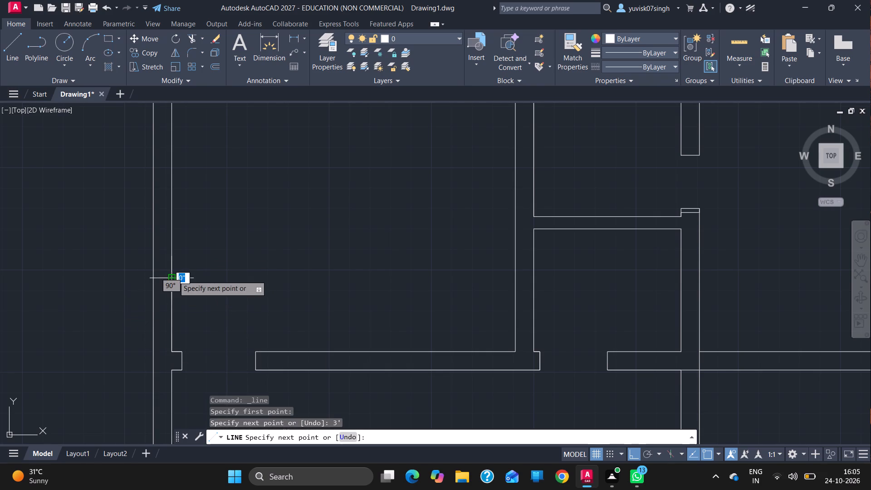
pyautogui.click(151, 275)
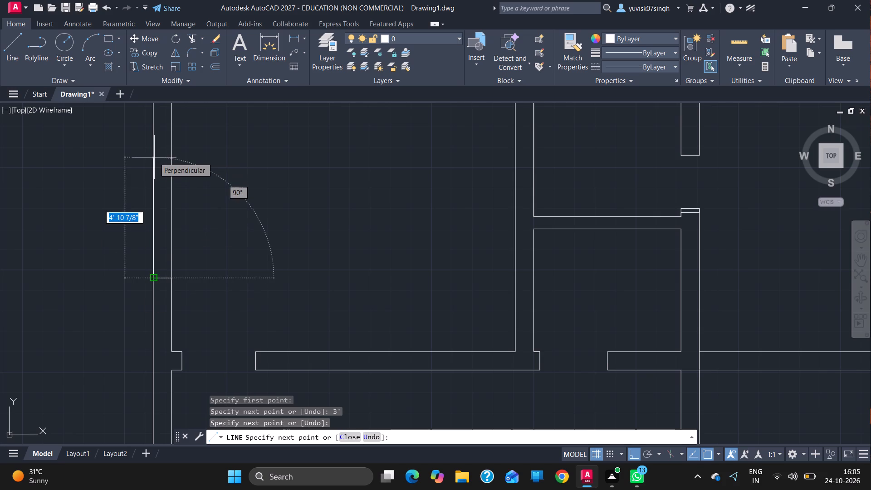
pyautogui.write("5'")
pyautogui.press('Return')
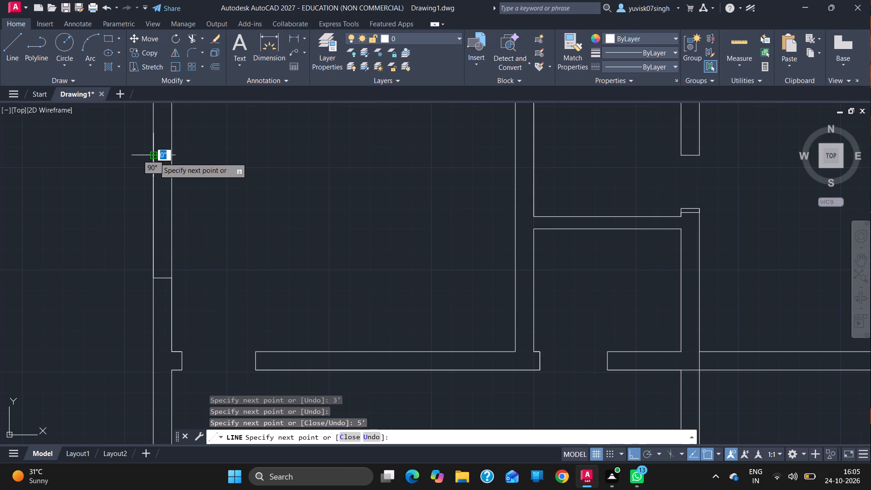
pyautogui.click(171, 157)
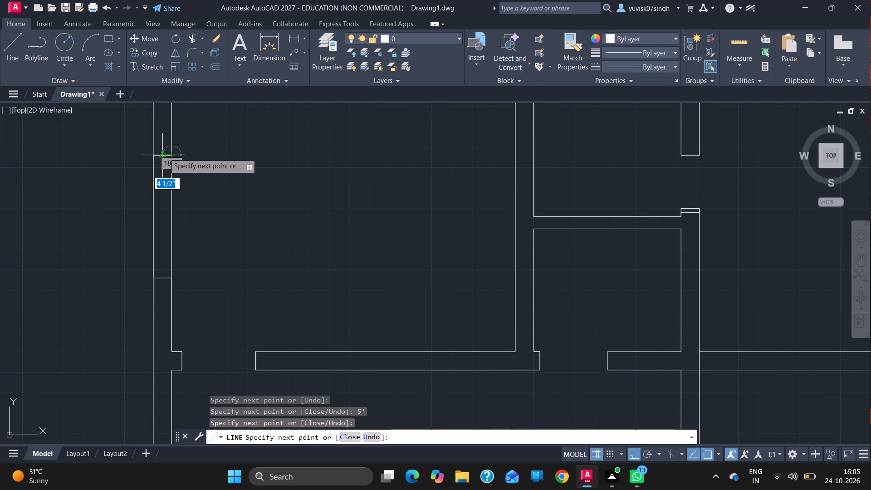
# Draw the window's inner frame line 2.25" in from the wall's inner face, running 5' south to the south jamb.
pyautogui.press('2')
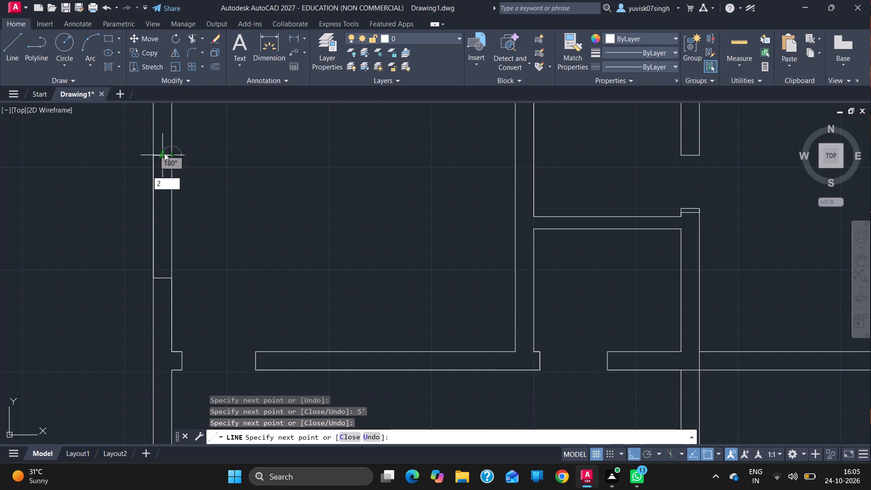
pyautogui.write('.2')
pyautogui.press('3')
pyautogui.press('BackSpace')
pyautogui.press('5')
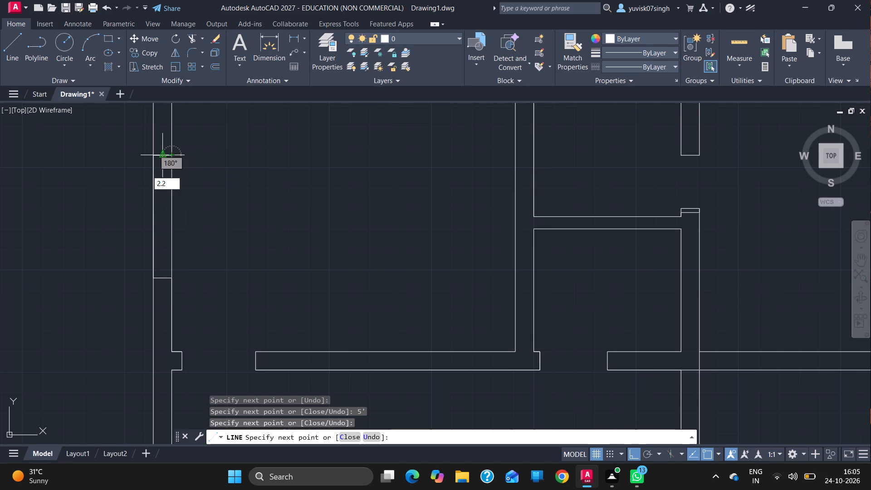
pyautogui.press('Return')
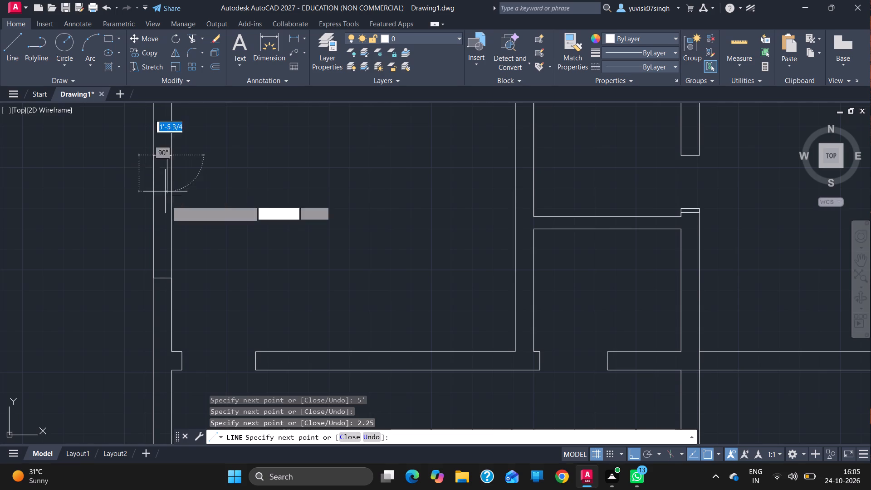
pyautogui.click(169, 277)
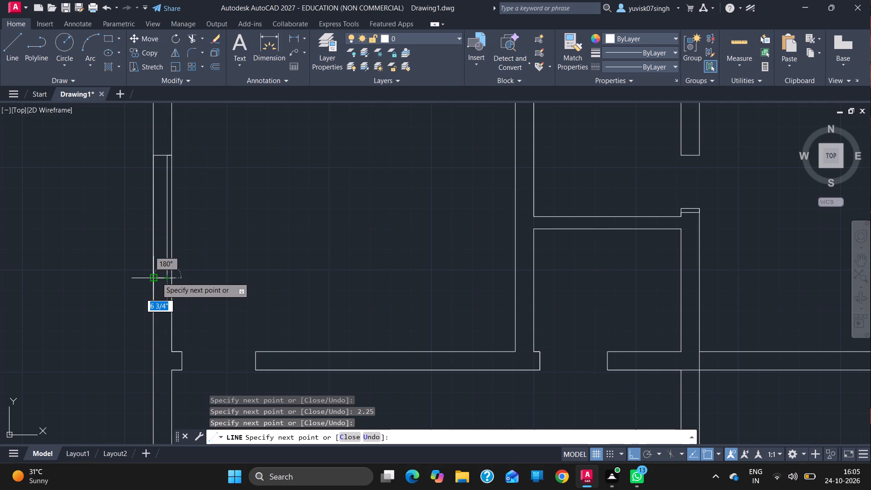
# Continue the line along the south jamb to the wall's outer face, and 2.25" back east from it.
pyautogui.moveTo(155, 277); pyautogui.dragTo(165, 278)
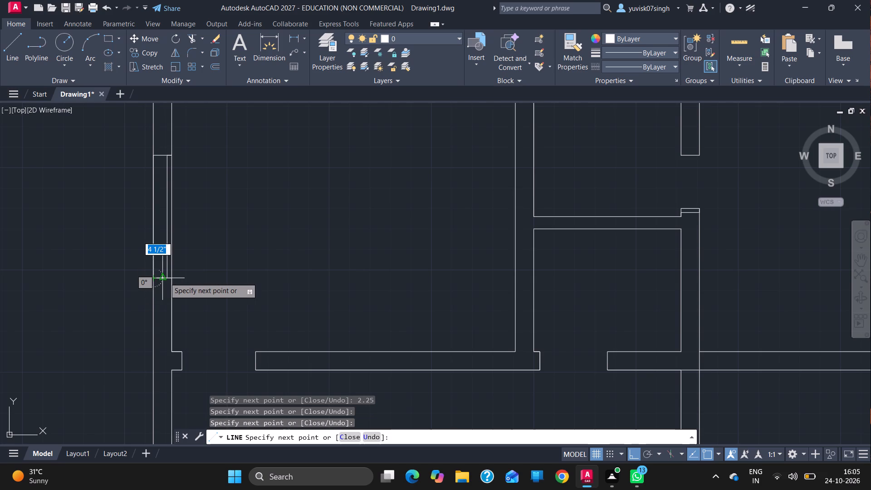
pyautogui.moveTo(165, 278); pyautogui.dragTo(165, 278)
pyautogui.write("2'25")
pyautogui.press('Return')
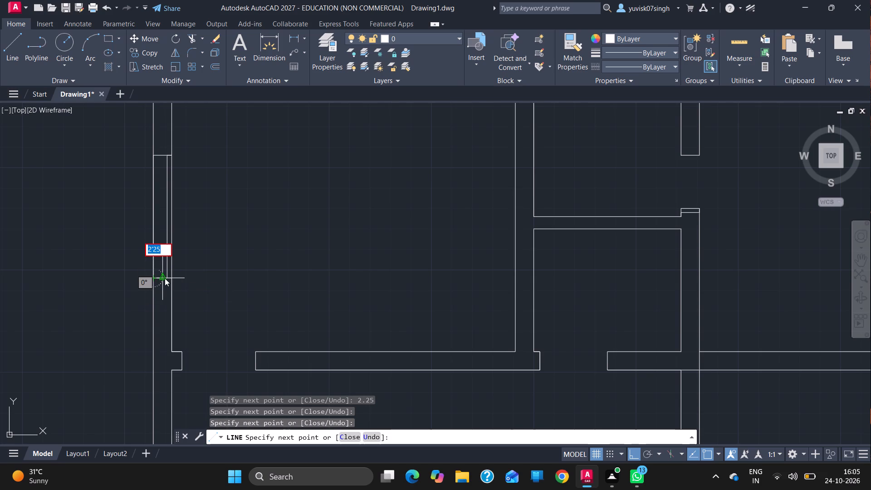
pyautogui.press('BackSpace')
pyautogui.press('BackSpace')
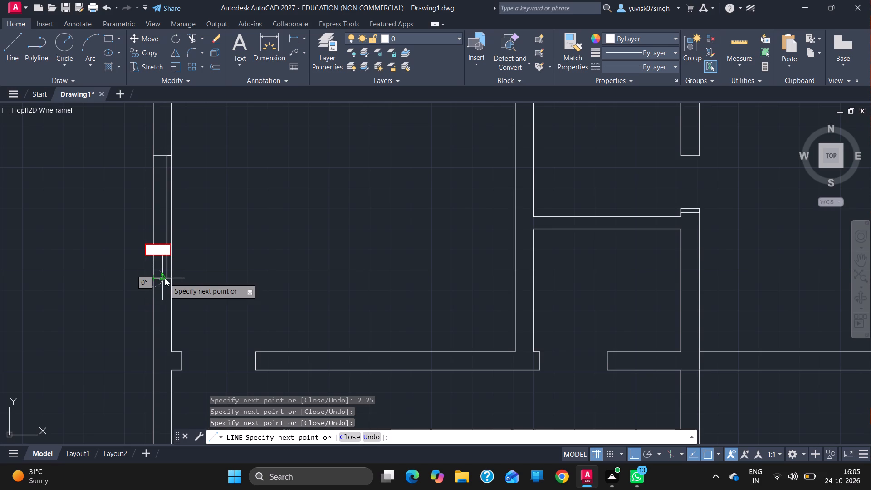
pyautogui.write("2'2")
pyautogui.press('BackSpace')
pyautogui.press('BackSpace')
pyautogui.write('.25')
pyautogui.press('Return')
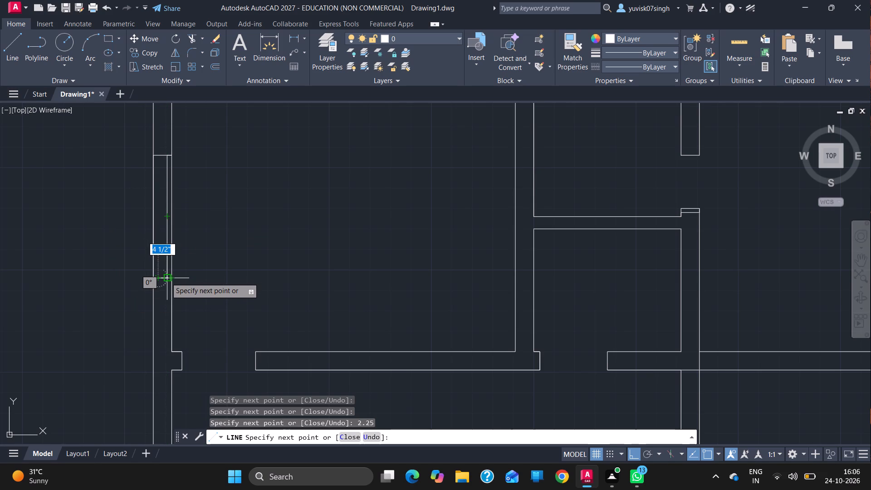
# Draw the window's south frame piece: 3" north from the jamb, across to the inner frame line and back.
pyautogui.keyDown('ctrl'); pyautogui.scroll(2, 166, 277); pyautogui.keyUp('ctrl')
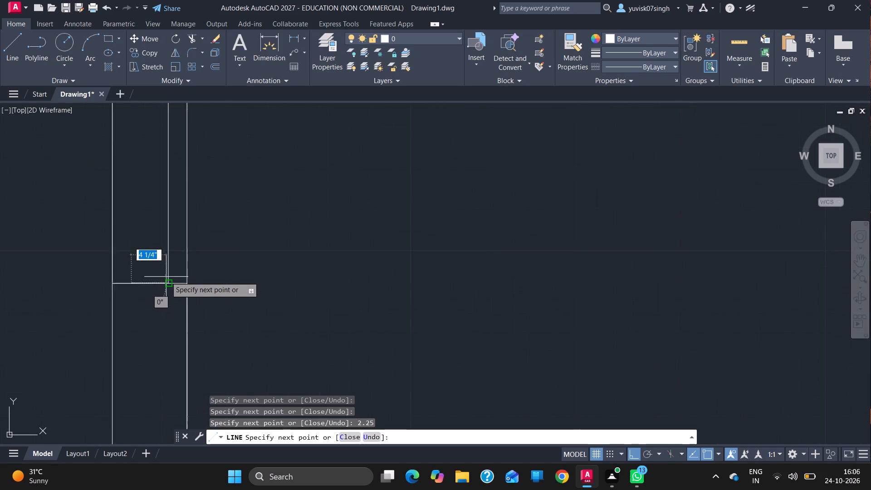
pyautogui.keyDown('ctrl'); pyautogui.scroll(2, 166, 277); pyautogui.keyUp('ctrl')
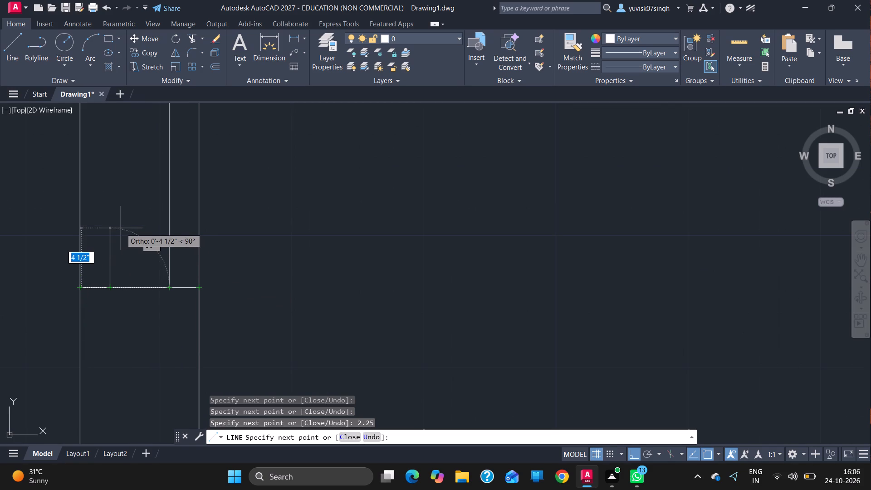
pyautogui.keyDown('ctrl'); pyautogui.scroll(-1, 121, 228); pyautogui.keyUp('ctrl')
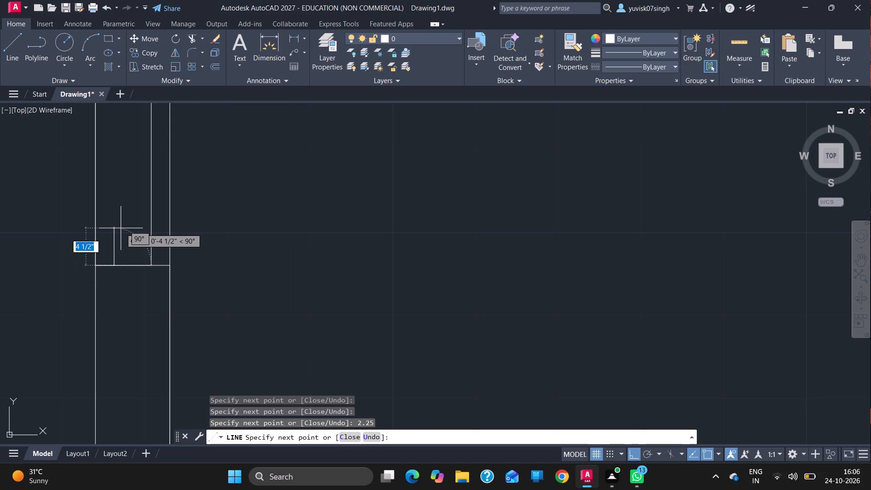
pyautogui.keyDown('ctrl'); pyautogui.scroll(-4, 121, 228); pyautogui.keyUp('ctrl')
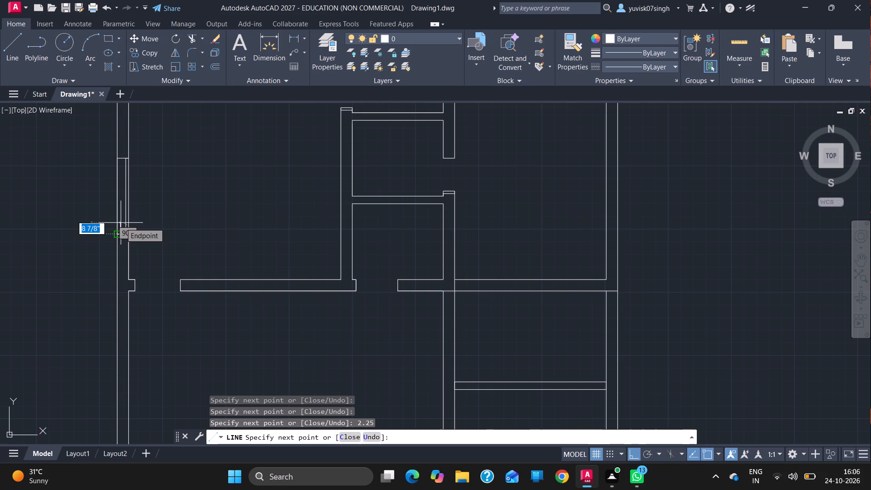
pyautogui.press('3')
pyautogui.press('Return')
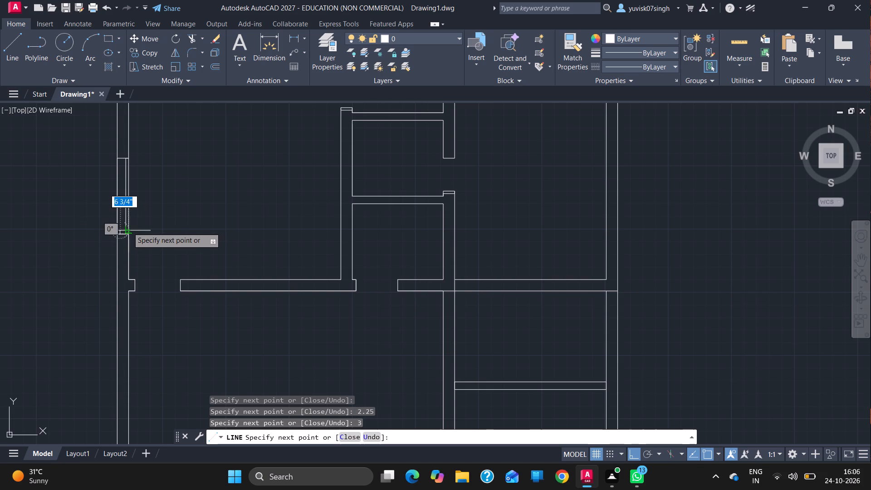
pyautogui.keyDown('ctrl'); pyautogui.scroll(4, 127, 231); pyautogui.keyUp('ctrl')
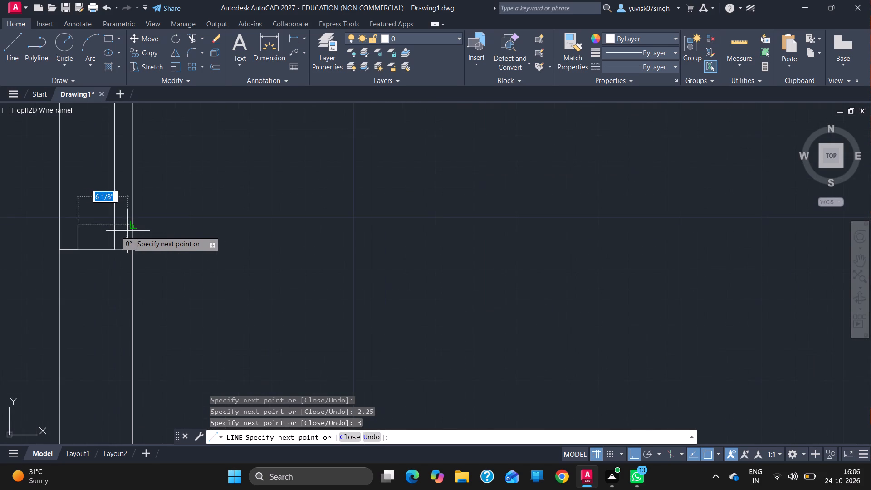
pyautogui.click(114, 226)
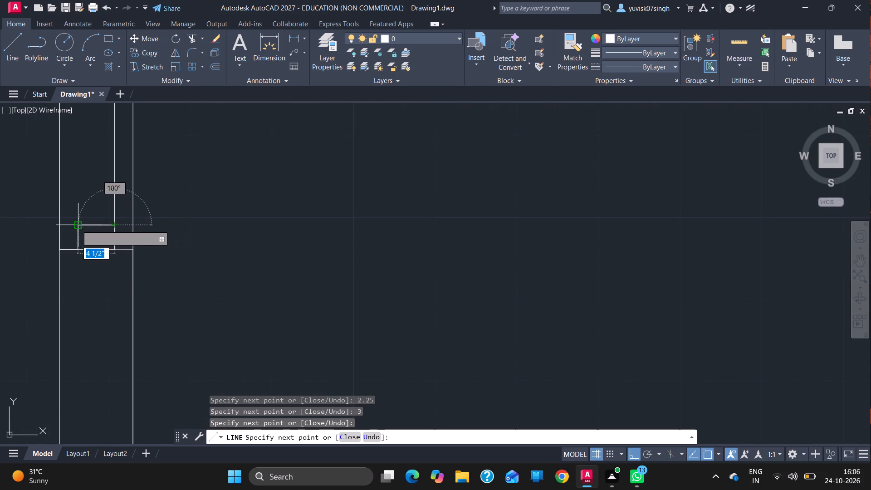
pyautogui.click(77, 225)
# Draw the outer frame line up to the window's north jamb, with a crossing frame line 3" south of that jamb.
pyautogui.keyDown('ctrl'); pyautogui.scroll(-3, 77, 225); pyautogui.keyUp('ctrl')
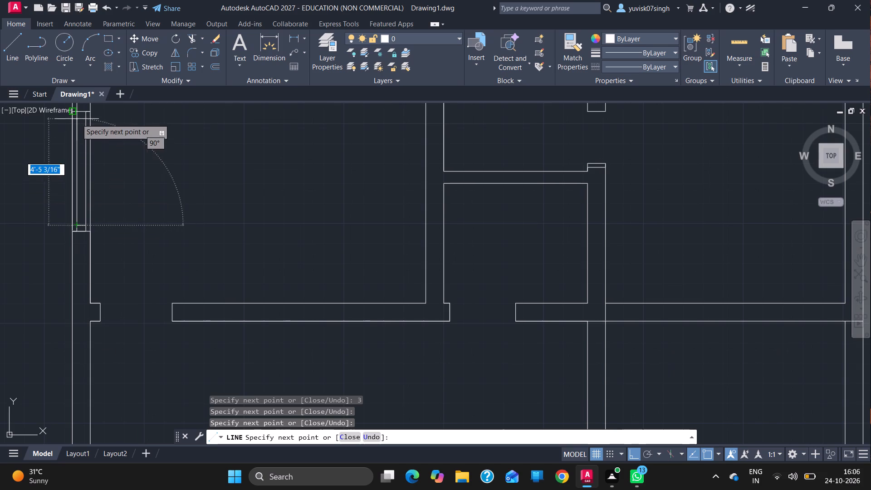
pyautogui.moveTo(78, 112); pyautogui.dragTo(79, 124)
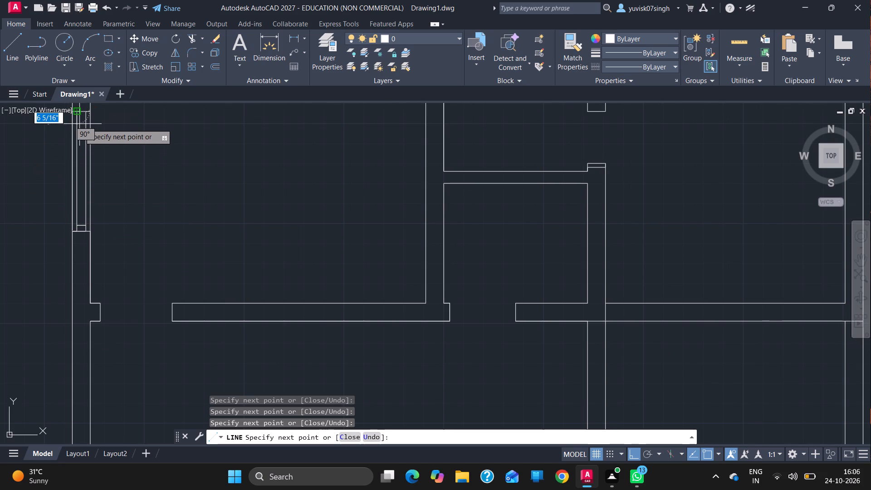
pyautogui.press('3')
pyautogui.press('Return')
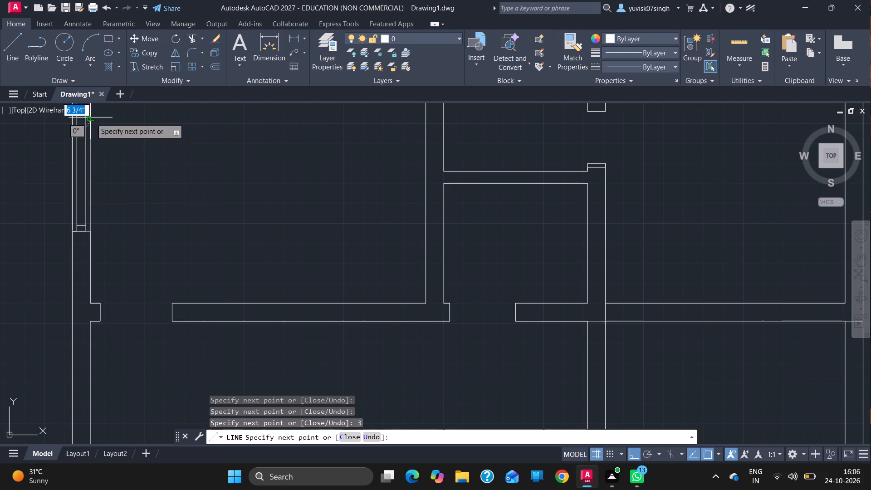
pyautogui.click(85, 118)
pyautogui.press('Escape')
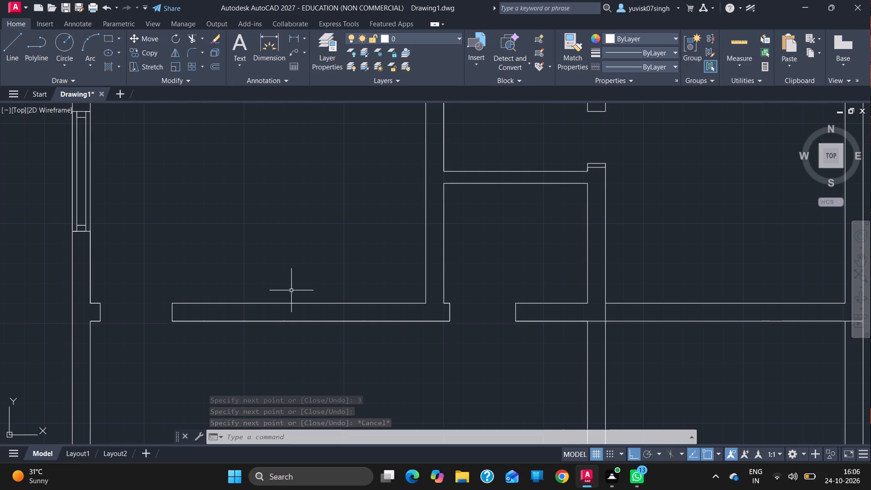
# Trim the west wall's inner and outer face lines between the new window's jambs.
pyautogui.write('tr')
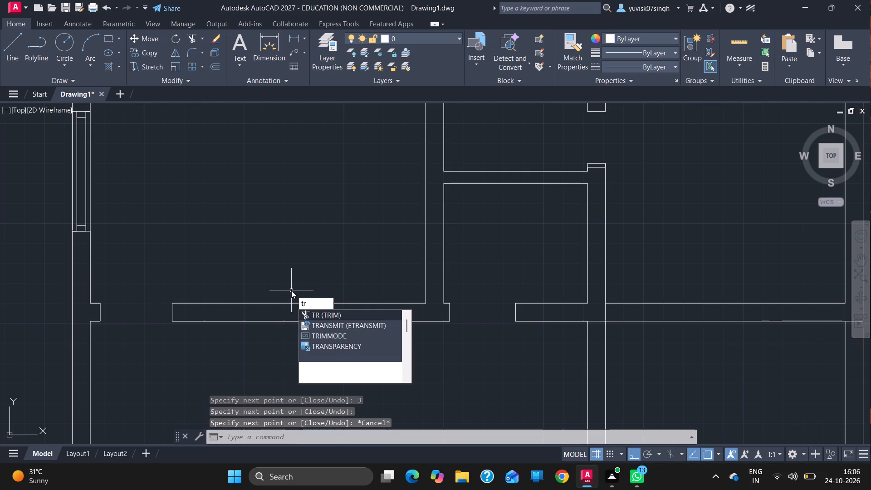
pyautogui.press('Return')
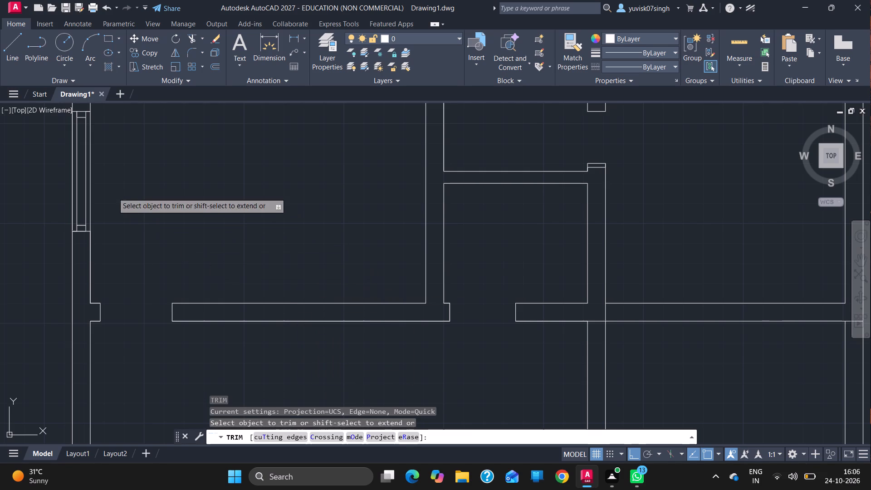
pyautogui.click(91, 174)
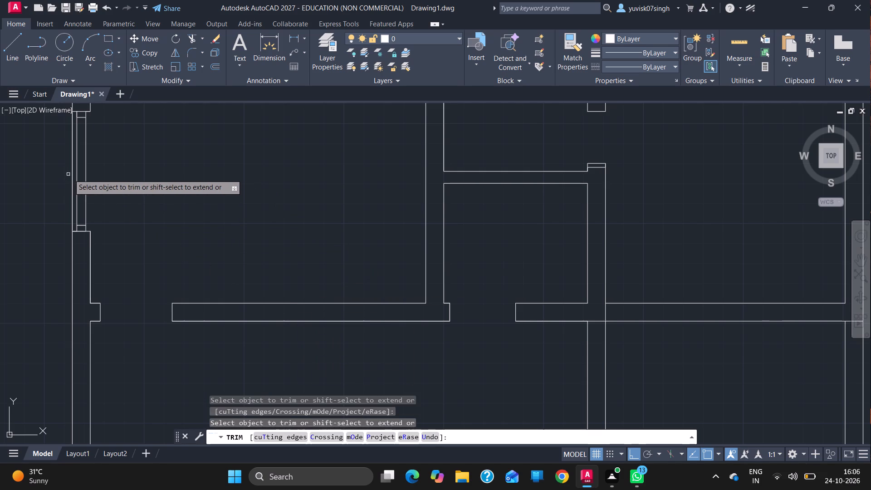
pyautogui.moveTo(71, 175); pyautogui.dragTo(73, 169)
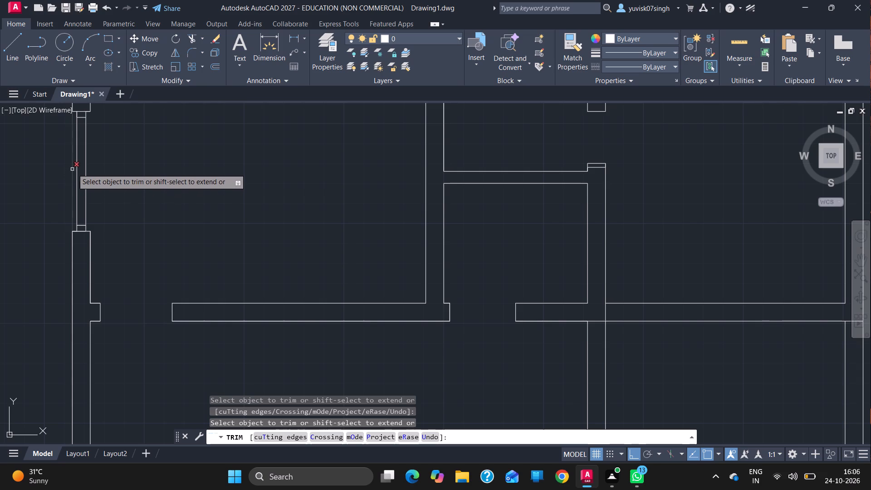
pyautogui.moveTo(73, 169); pyautogui.dragTo(73, 168)
pyautogui.click(73, 168)
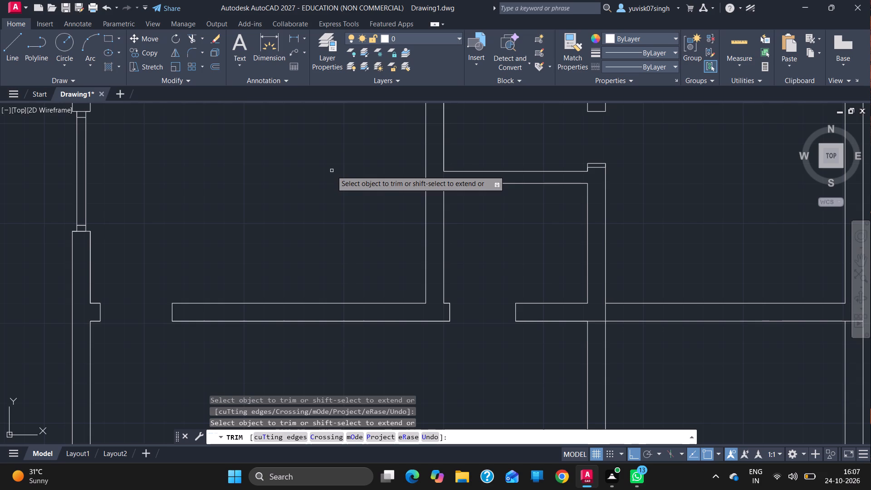
pyautogui.keyDown('ctrl'); pyautogui.scroll(-3, 332, 171); pyautogui.keyUp('ctrl')
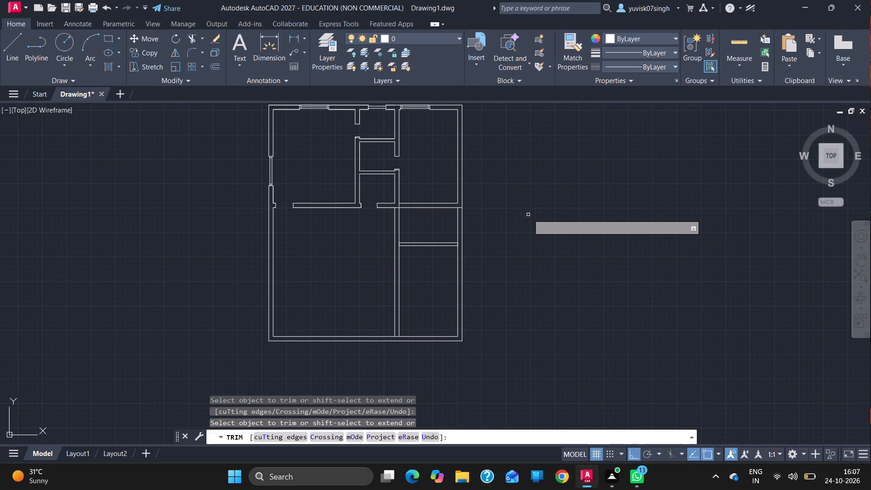
# Draw jambs for a 3' door opening in the northeast room's south wall, starting 3" east of its southwest inner corner.
pyautogui.press('Escape')
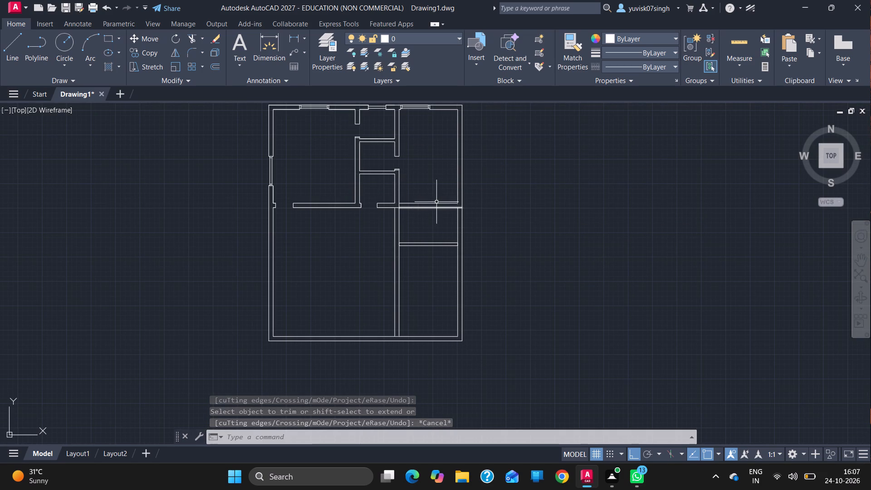
pyautogui.keyDown('ctrl'); pyautogui.scroll(3, 445, 187); pyautogui.keyUp('ctrl')
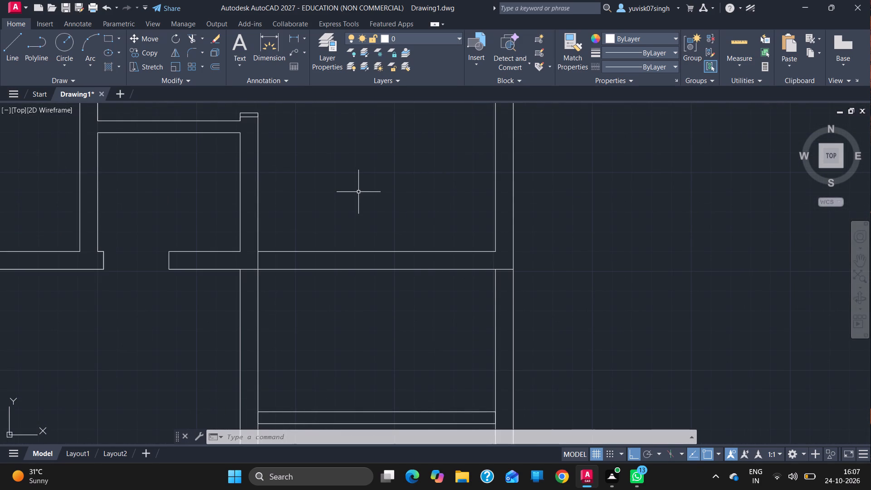
pyautogui.click(23, 47)
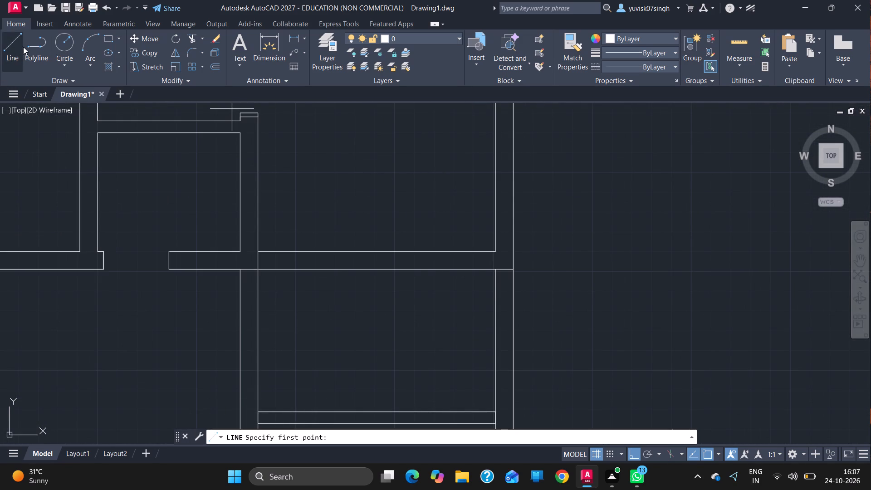
pyautogui.click(261, 250)
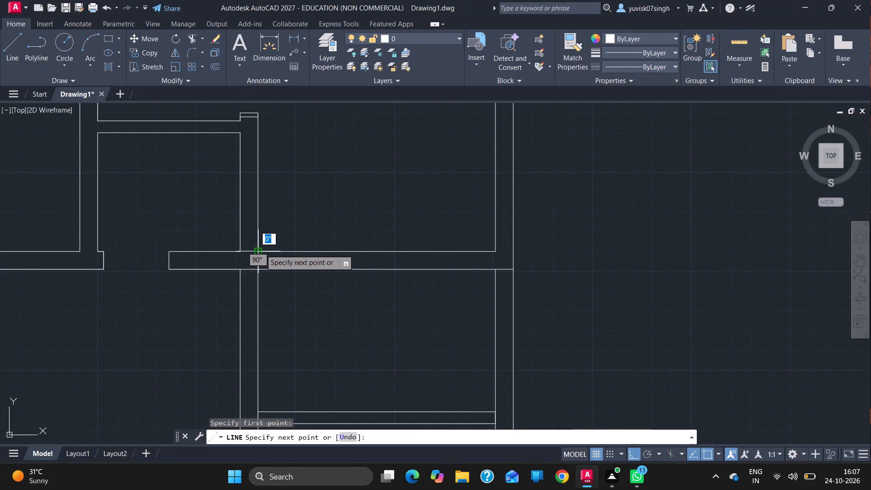
pyautogui.press('3')
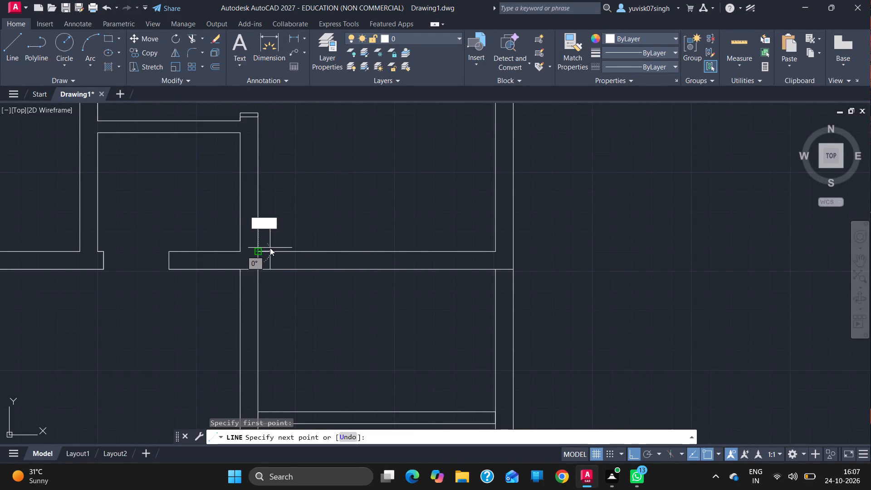
pyautogui.press('Return')
pyautogui.click(263, 267)
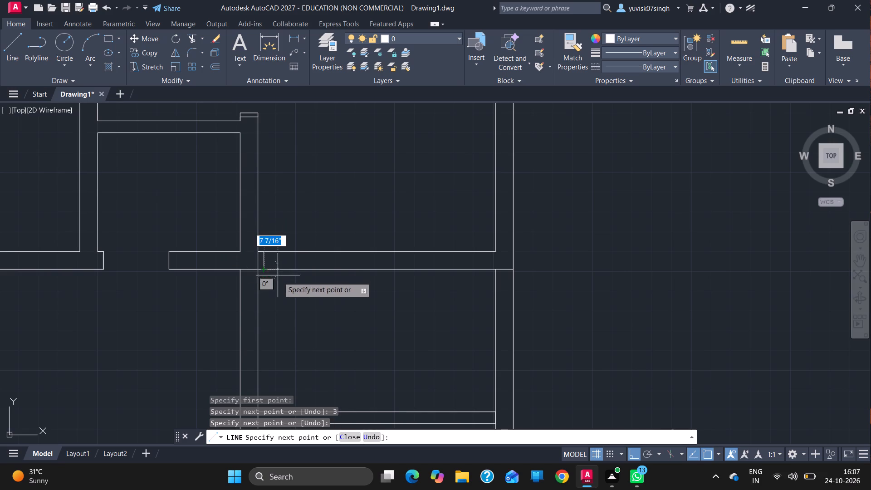
pyautogui.write("3'")
pyautogui.press('Return')
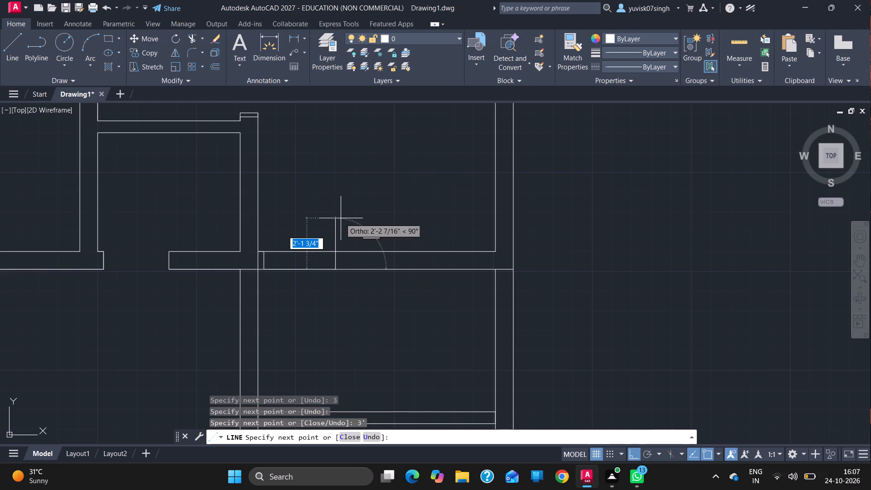
pyautogui.click(337, 250)
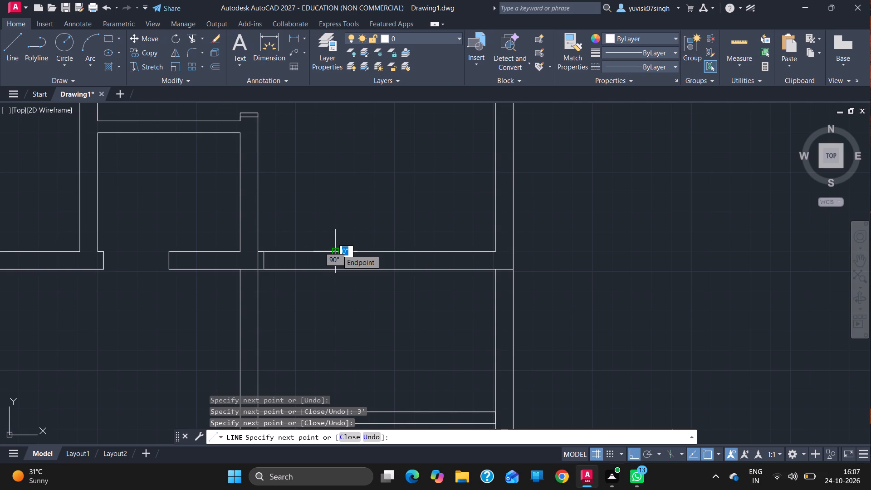
pyautogui.press('Escape')
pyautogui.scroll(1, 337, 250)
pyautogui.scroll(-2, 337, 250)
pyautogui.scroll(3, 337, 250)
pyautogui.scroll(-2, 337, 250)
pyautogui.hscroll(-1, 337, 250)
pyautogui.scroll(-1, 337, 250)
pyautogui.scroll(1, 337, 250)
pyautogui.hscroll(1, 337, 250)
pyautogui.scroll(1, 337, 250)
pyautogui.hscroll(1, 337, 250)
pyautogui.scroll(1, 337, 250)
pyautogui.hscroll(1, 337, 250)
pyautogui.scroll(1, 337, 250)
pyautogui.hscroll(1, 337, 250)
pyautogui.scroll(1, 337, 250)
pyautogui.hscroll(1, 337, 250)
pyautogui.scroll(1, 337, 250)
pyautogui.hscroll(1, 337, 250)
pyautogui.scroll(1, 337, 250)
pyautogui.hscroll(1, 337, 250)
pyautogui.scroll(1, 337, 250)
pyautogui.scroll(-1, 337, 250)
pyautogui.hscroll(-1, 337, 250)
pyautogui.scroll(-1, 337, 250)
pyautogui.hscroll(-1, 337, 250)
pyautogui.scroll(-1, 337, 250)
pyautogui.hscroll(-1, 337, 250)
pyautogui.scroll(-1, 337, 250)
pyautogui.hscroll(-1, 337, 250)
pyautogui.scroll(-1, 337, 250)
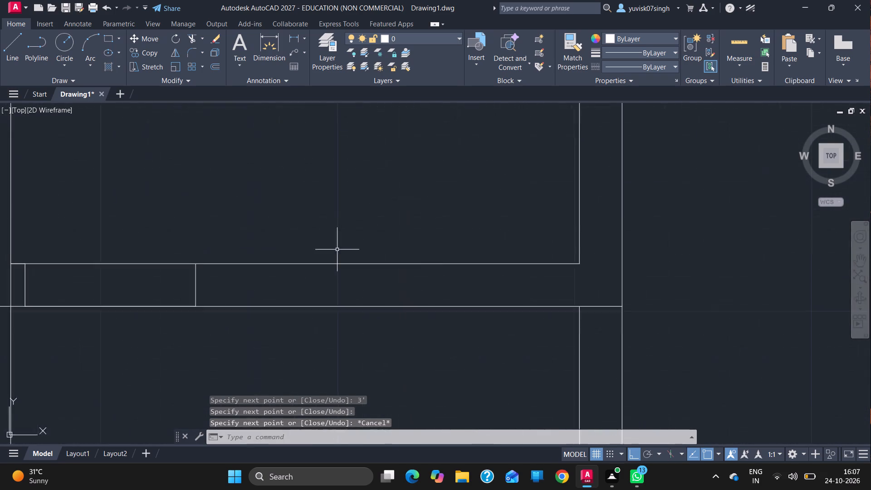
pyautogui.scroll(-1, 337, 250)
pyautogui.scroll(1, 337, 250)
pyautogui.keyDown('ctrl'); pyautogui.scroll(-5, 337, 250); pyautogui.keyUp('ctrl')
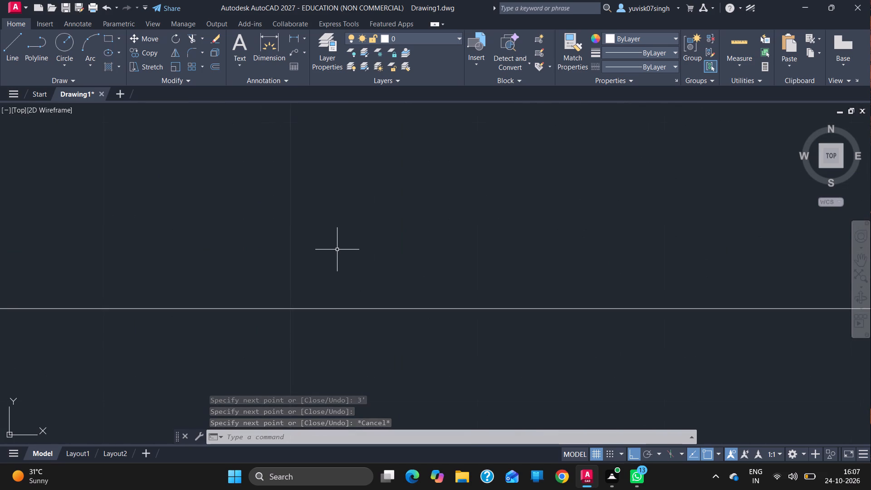
# Trim the south wall's face lines between the new door jambs, and the line crossing the east wall at that junction.
pyautogui.keyDown('ctrl'); pyautogui.scroll(-4, 337, 250); pyautogui.keyUp('ctrl')
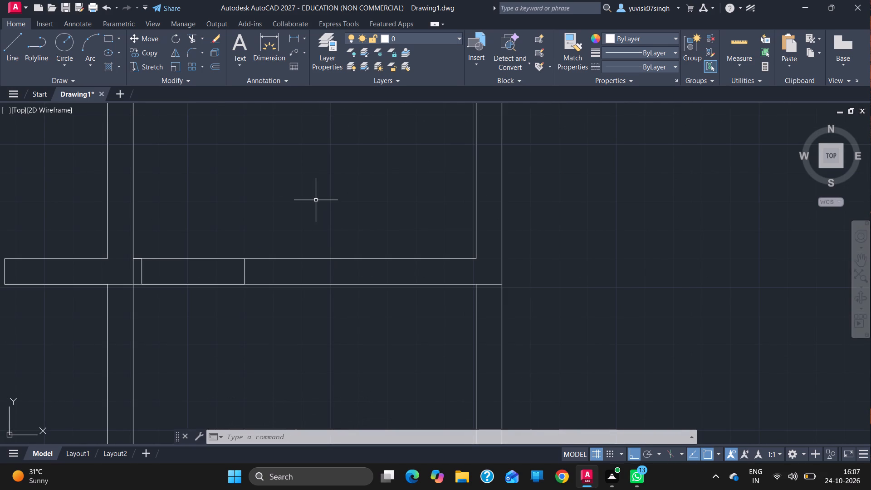
pyautogui.write('tr')
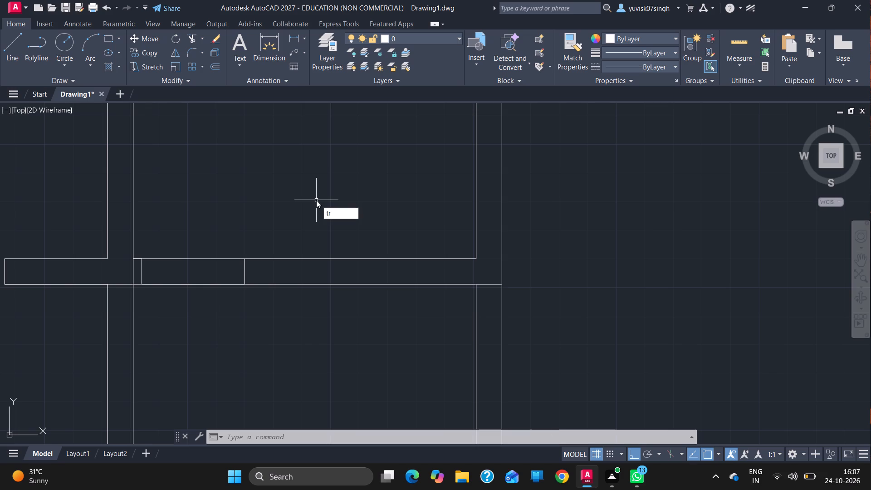
pyautogui.press('Return')
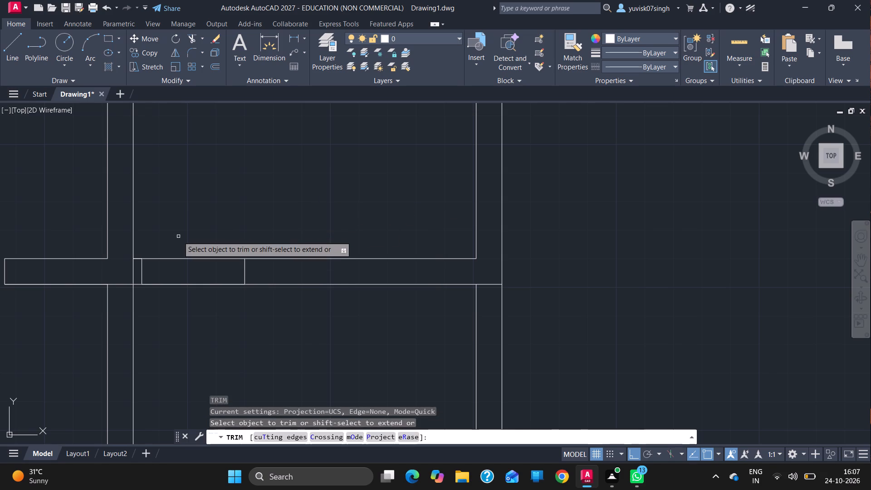
pyautogui.moveTo(178, 236); pyautogui.dragTo(182, 312)
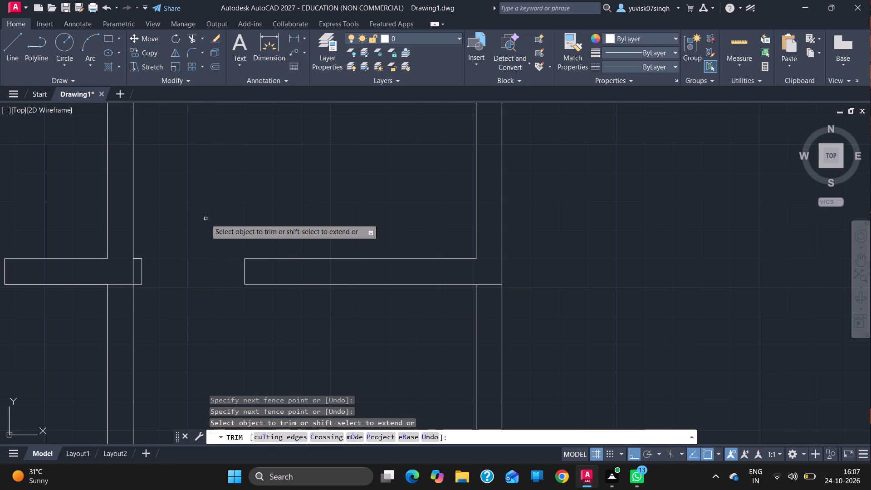
pyautogui.click(482, 283)
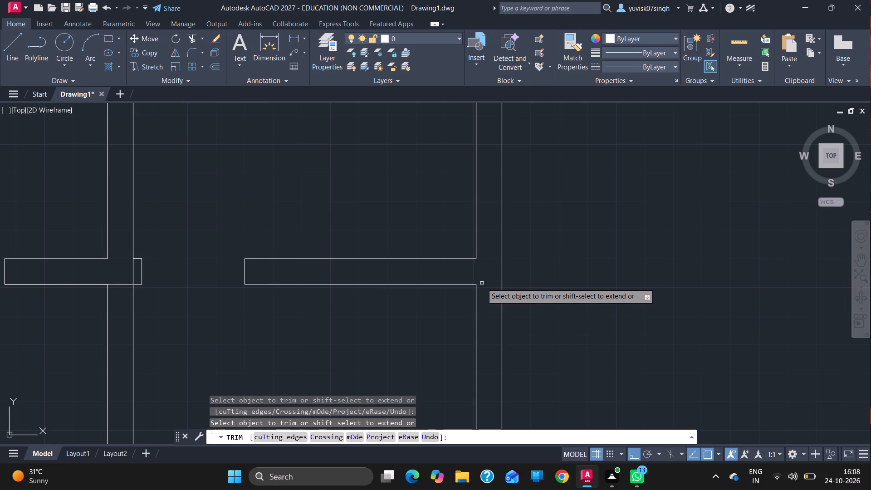
pyautogui.press('Escape')
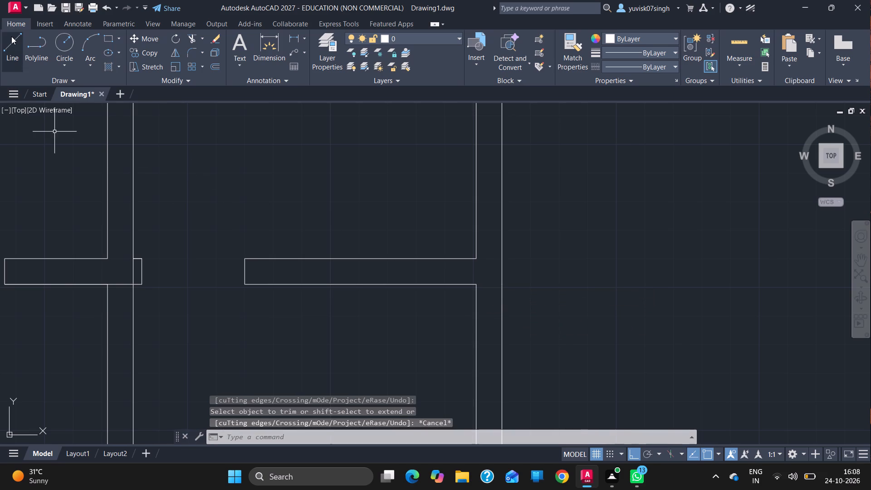
# Trim the two leftover lines crossing the wall junction just west of the new door opening.
pyautogui.click(11, 36)
pyautogui.press('Escape')
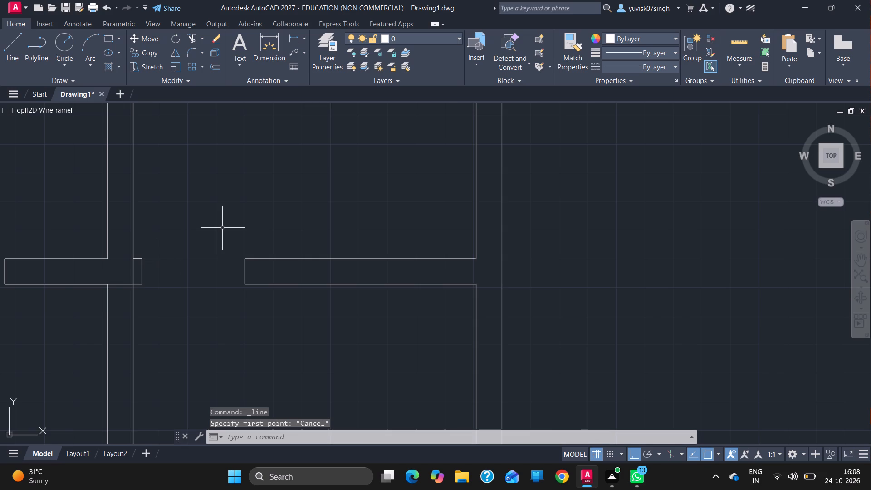
pyautogui.write('tr')
pyautogui.press('Return')
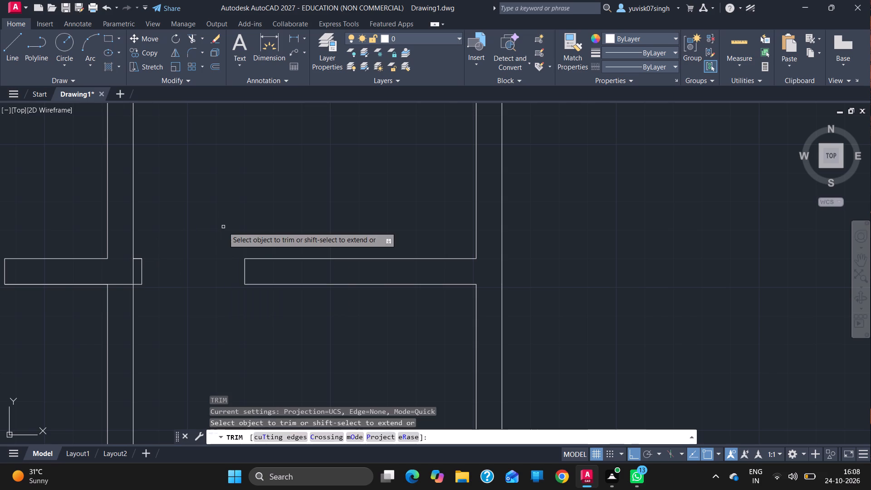
pyautogui.click(132, 271)
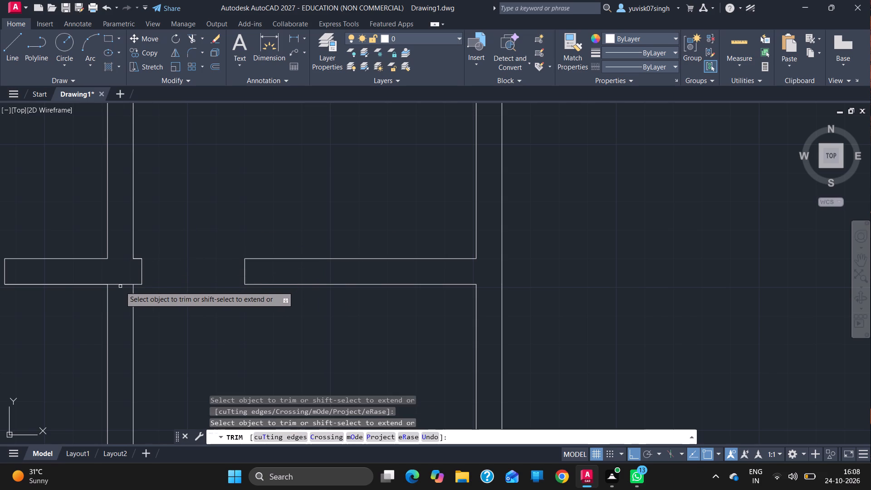
pyautogui.click(123, 285)
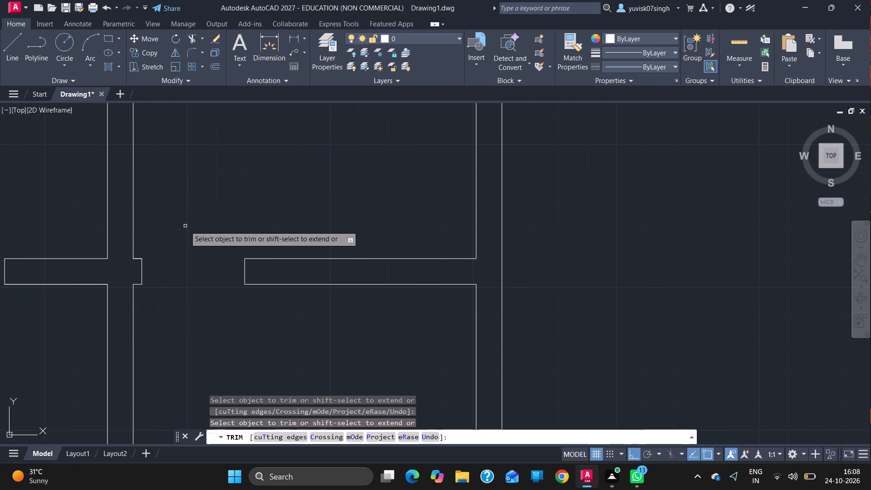
pyautogui.press('Escape')
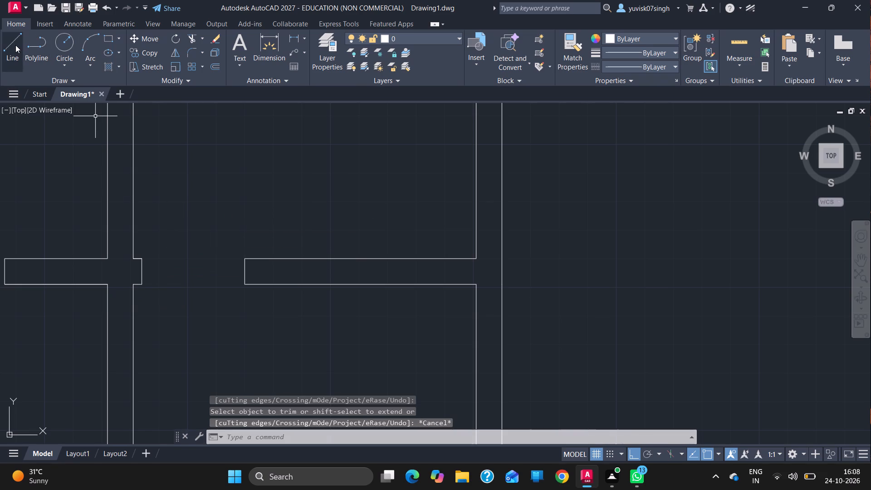
# Draw jambs for a 3' window in the northeast room's east wall, starting 6" north (5" plus 1") of its southeast inner corner.
pyautogui.click(15, 45)
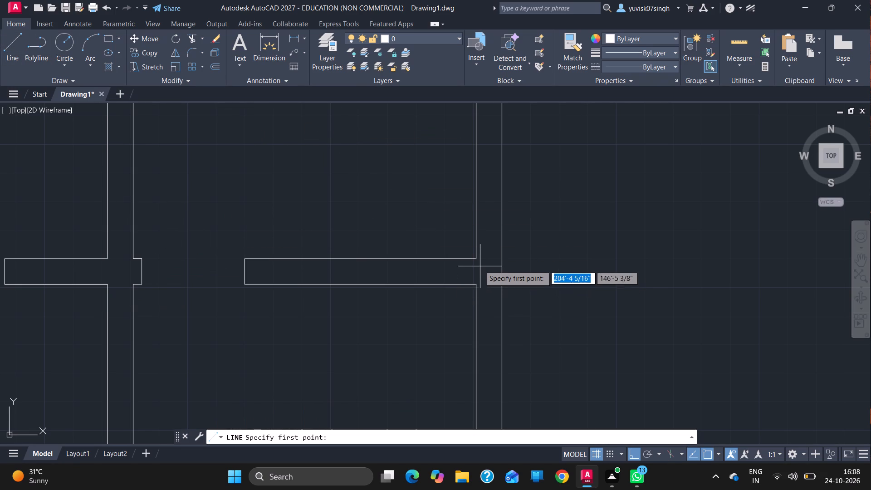
pyautogui.moveTo(477, 260); pyautogui.dragTo(479, 232)
pyautogui.press('5')
pyautogui.press('Return')
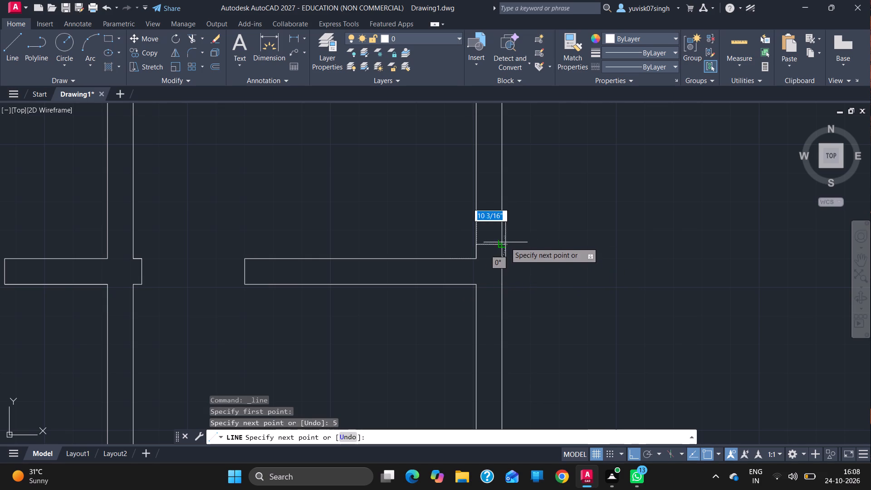
pyautogui.press('1')
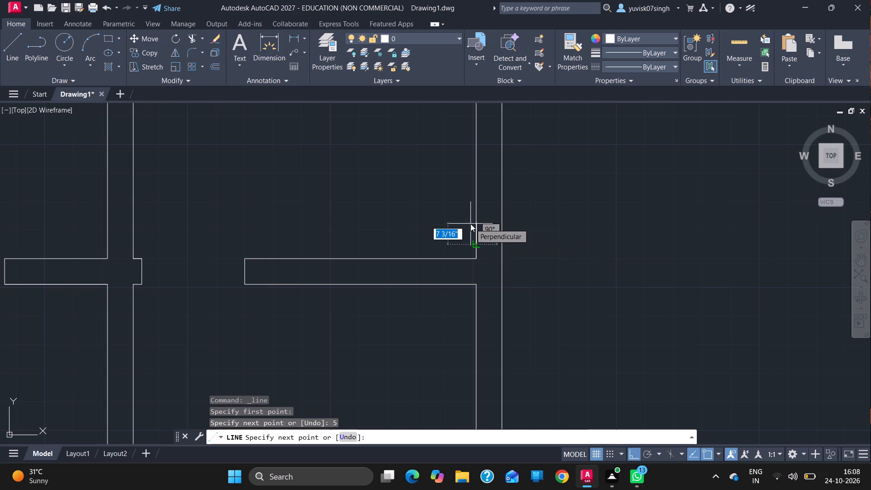
pyautogui.press('Return')
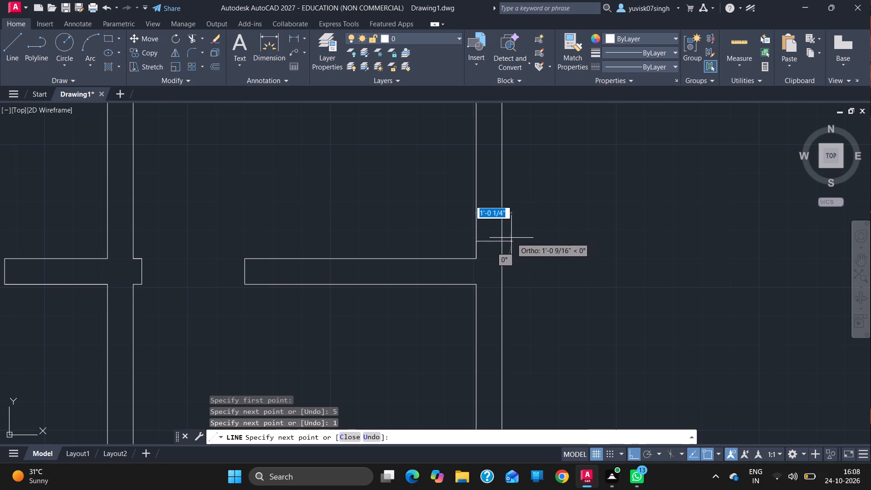
pyautogui.click(501, 241)
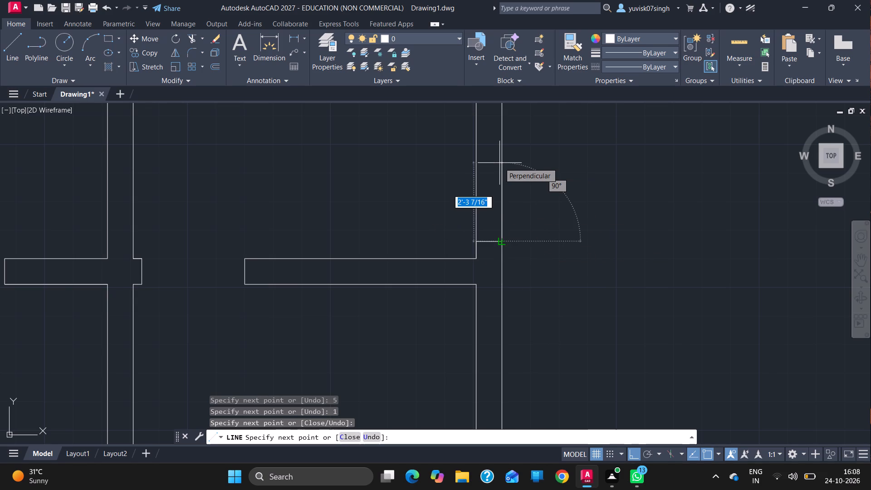
pyautogui.write("3'")
pyautogui.press('Return')
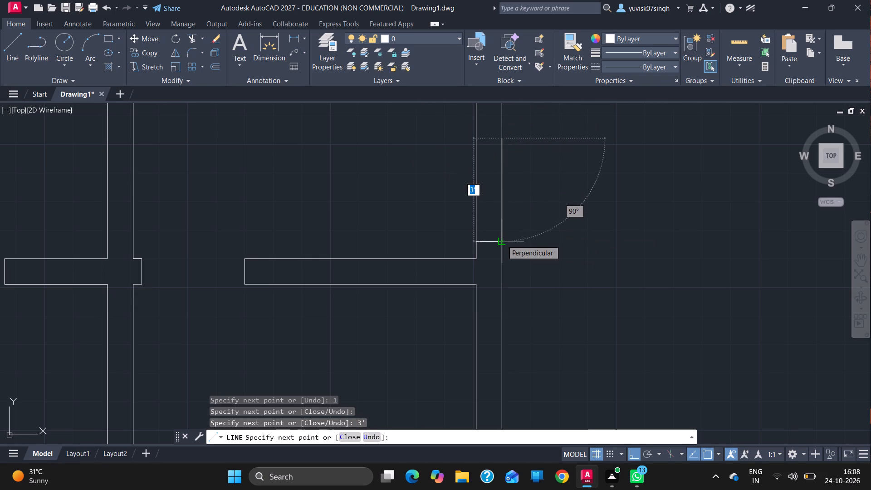
pyautogui.click(475, 137)
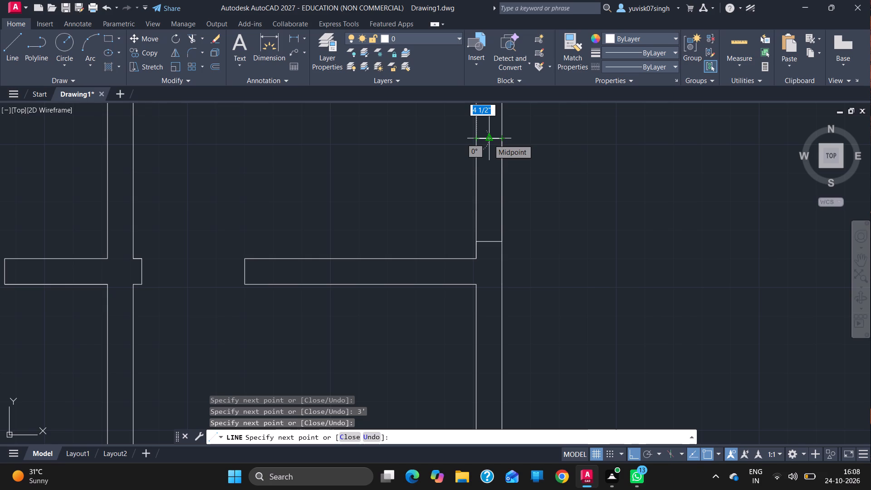
# Draw the window's two lengthwise frame lines between the jambs, the first 2.25" from the inner wall face and the second 4.5" farther east.
pyautogui.press('2')
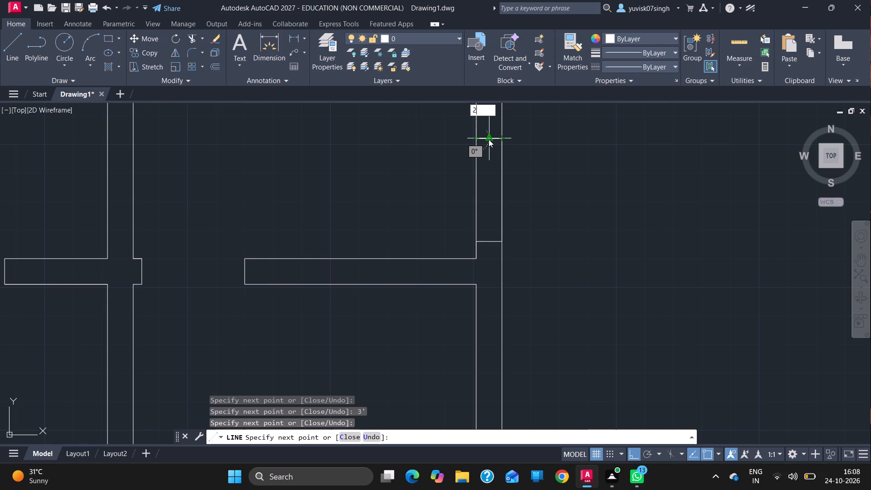
pyautogui.press('.')
pyautogui.write('25')
pyautogui.press('Return')
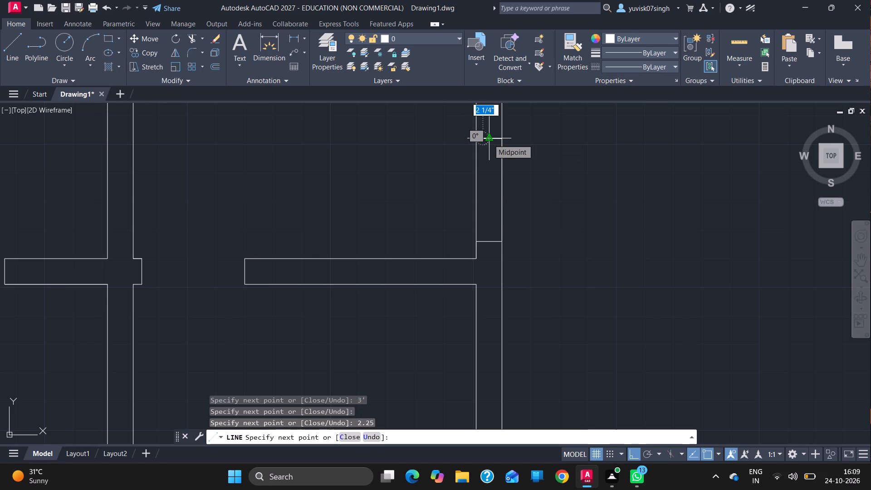
pyautogui.click(481, 238)
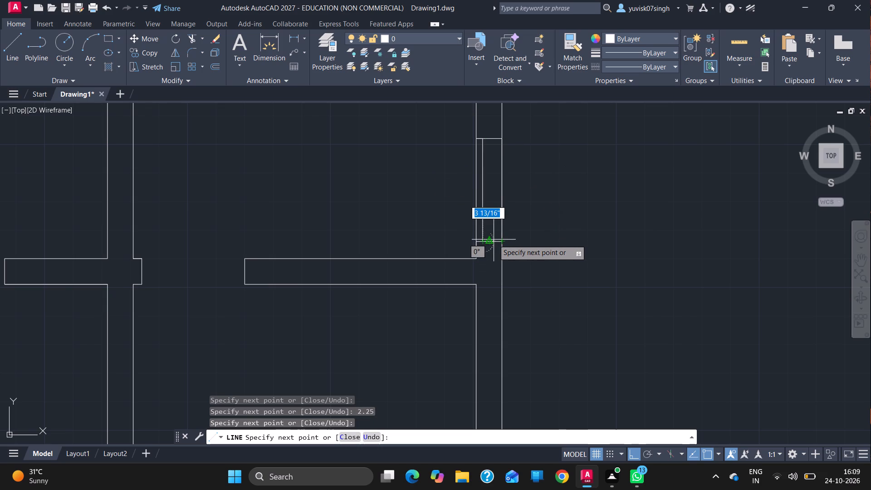
pyautogui.write('4.')
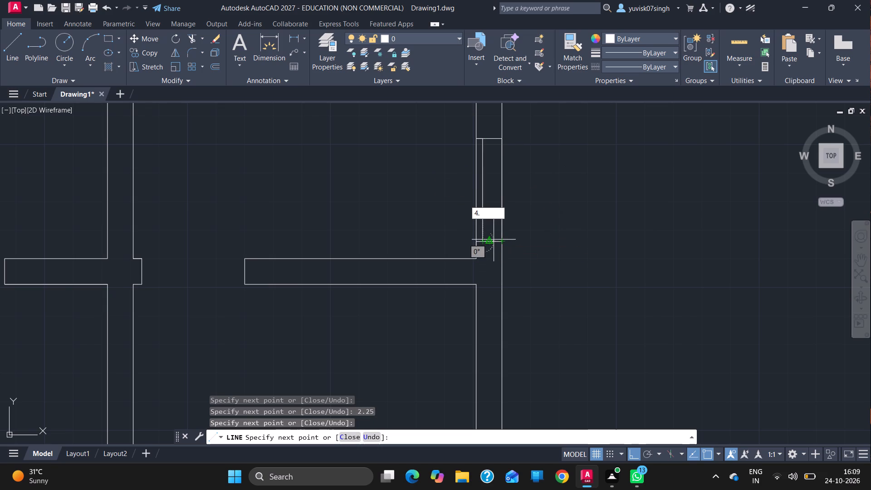
pyautogui.press('5')
pyautogui.press('Return')
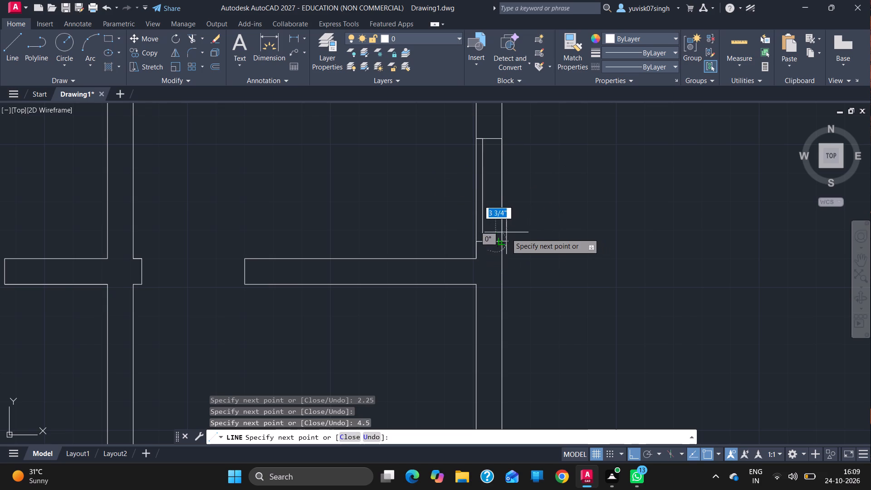
pyautogui.click(496, 139)
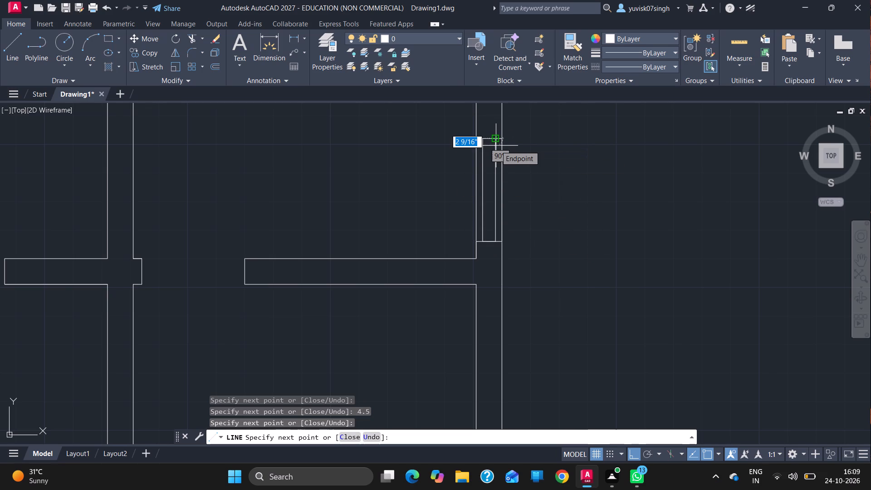
# Draw the east window's two short frame cross lines, one 3" south of the north jamb and the other 2'6" farther south.
pyautogui.press('3')
pyautogui.press('Return')
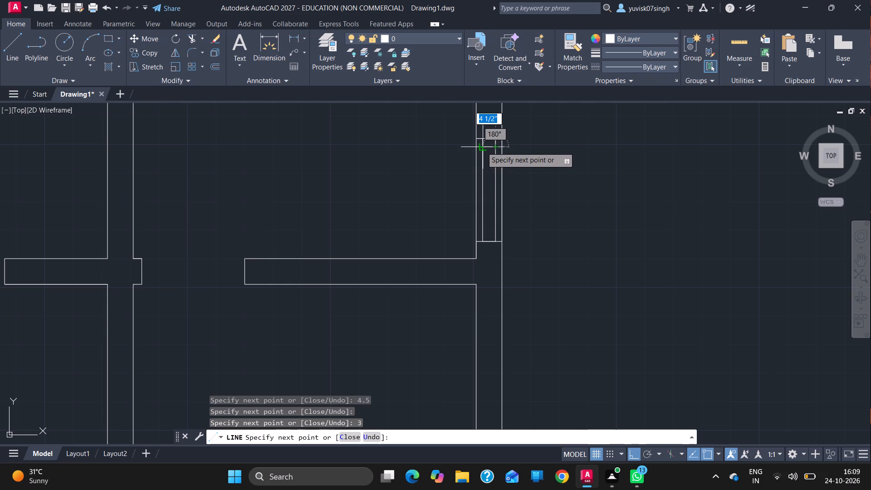
pyautogui.click(482, 147)
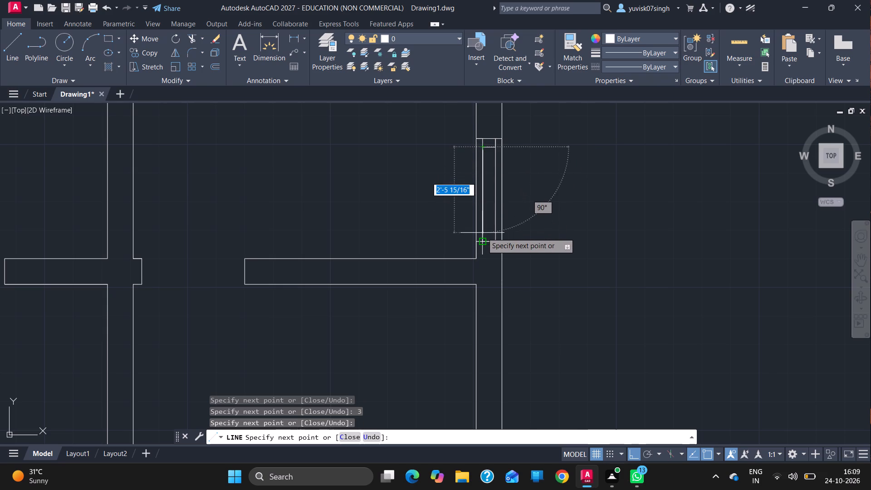
pyautogui.write("2'6")
pyautogui.press('Return')
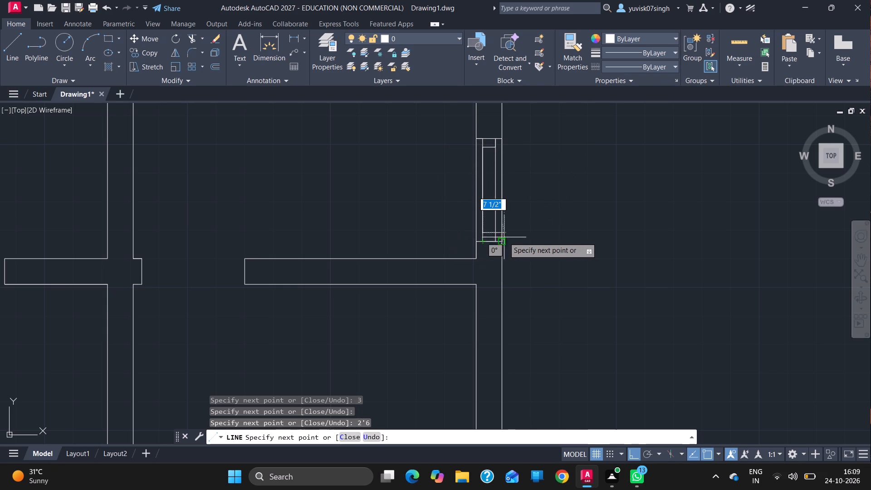
pyautogui.click(495, 232)
pyautogui.press('Escape')
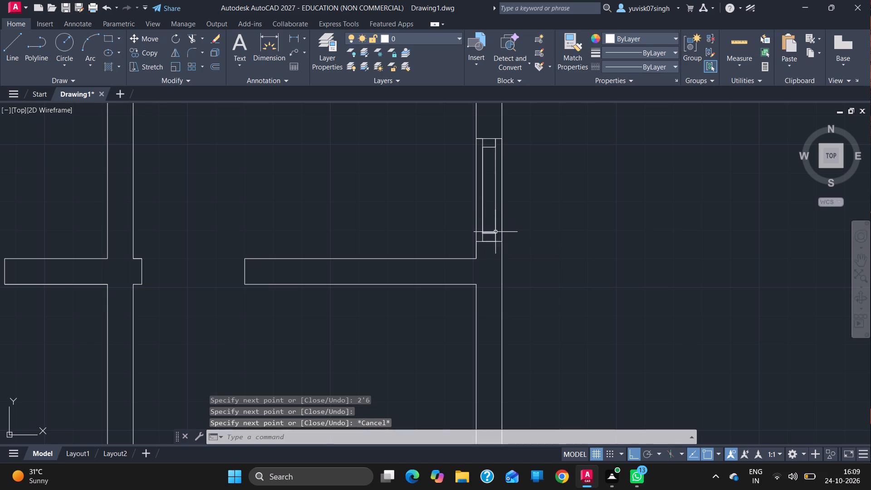
# Trim both east wall face lines between the window jambs.
pyautogui.write('tr')
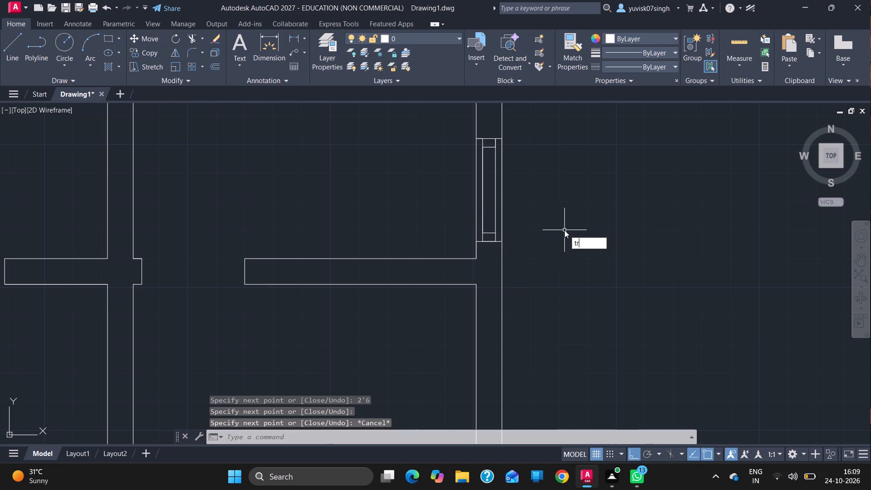
pyautogui.press('Return')
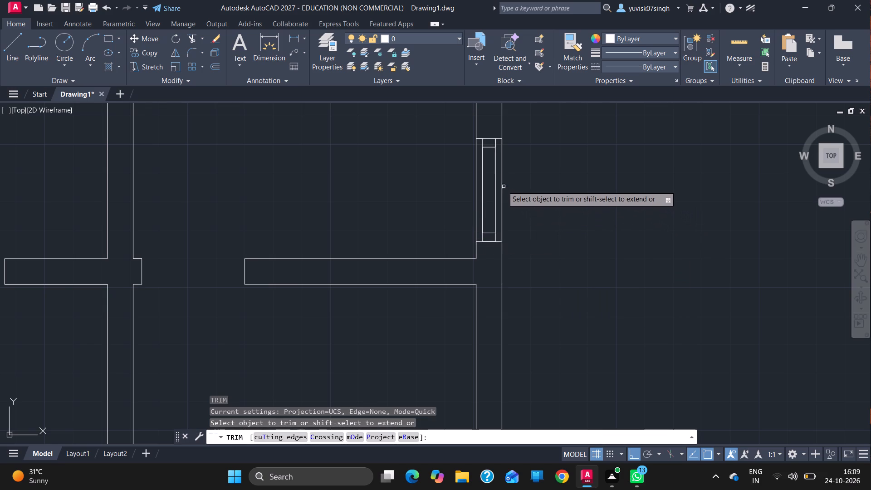
pyautogui.moveTo(506, 180); pyautogui.dragTo(505, 180)
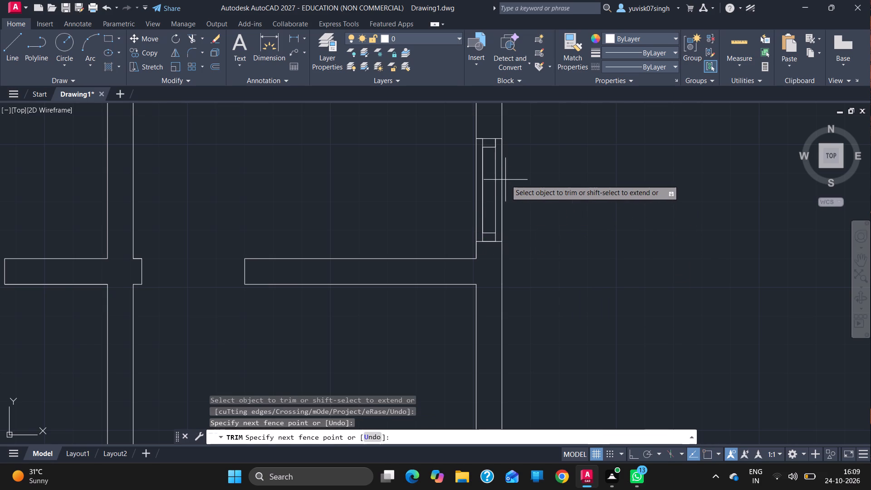
pyautogui.moveTo(505, 180); pyautogui.dragTo(501, 179)
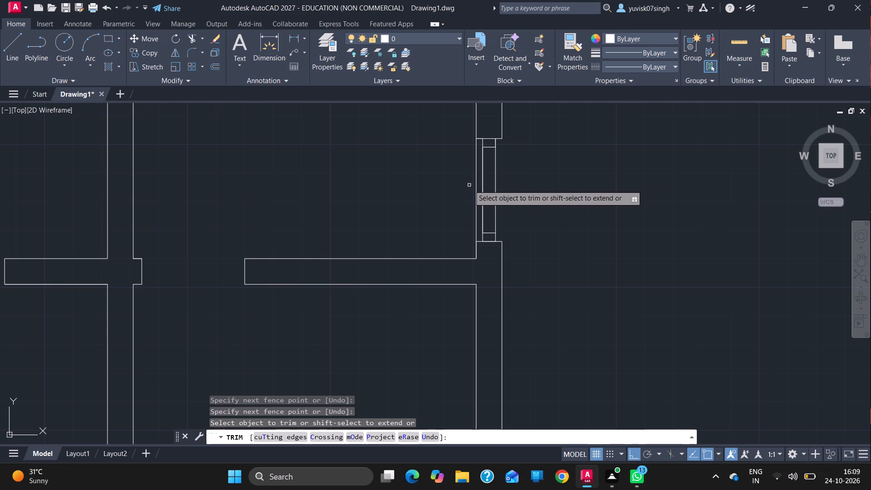
pyautogui.moveTo(469, 185); pyautogui.dragTo(477, 186)
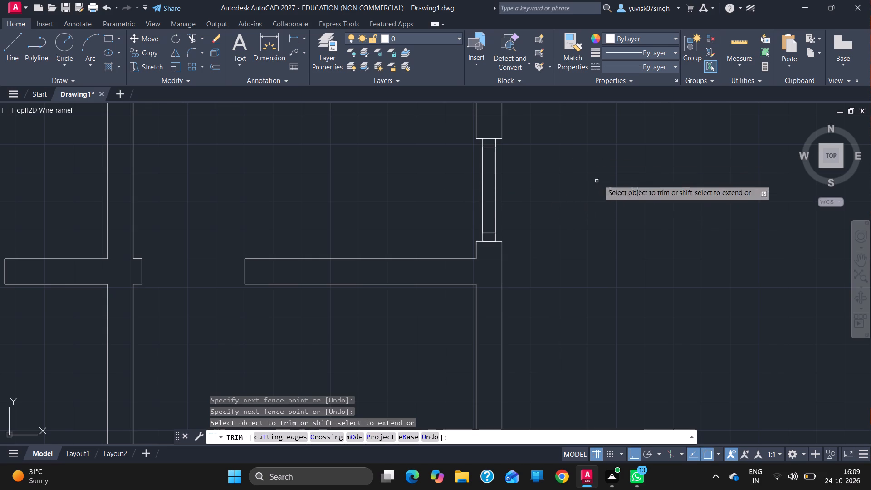
pyautogui.keyDown('ctrl'); pyautogui.scroll(-3, 612, 186); pyautogui.keyUp('ctrl')
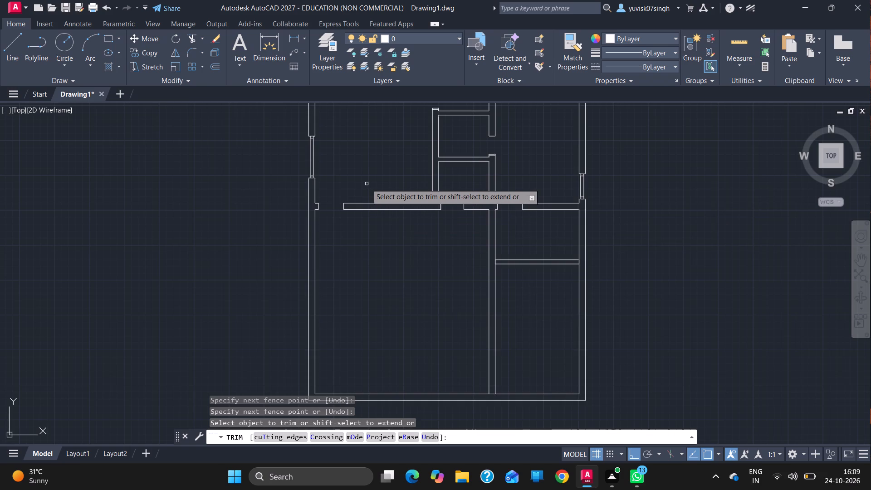
pyautogui.keyDown('ctrl'); pyautogui.scroll(-2, 367, 184); pyautogui.keyUp('ctrl')
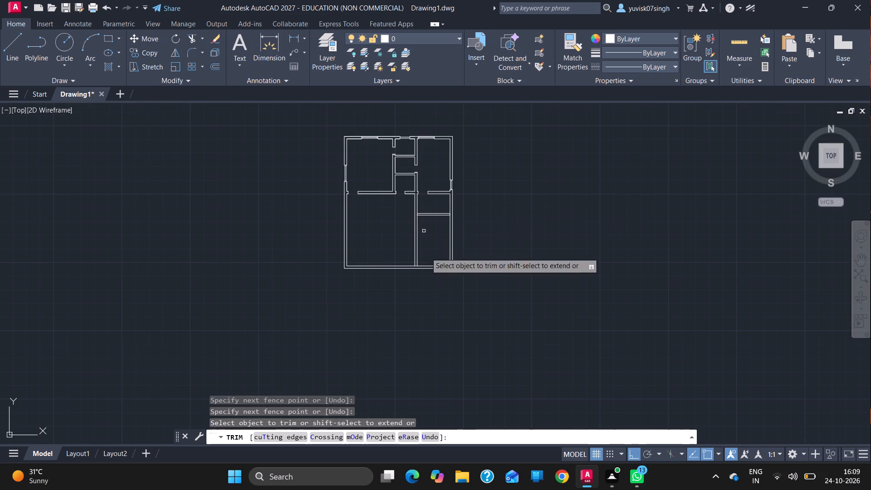
pyautogui.keyDown('ctrl'); pyautogui.scroll(2, 426, 202); pyautogui.keyUp('ctrl')
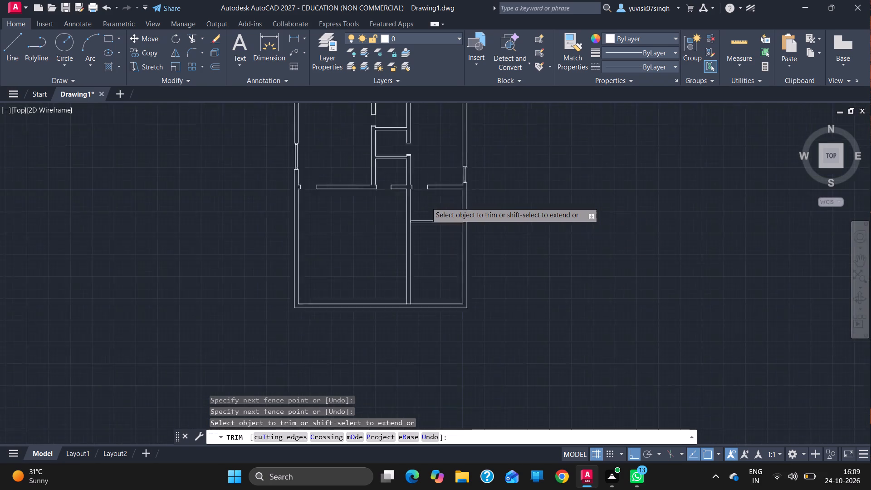
pyautogui.keyDown('ctrl'); pyautogui.scroll(2, 426, 202); pyautogui.keyUp('ctrl')
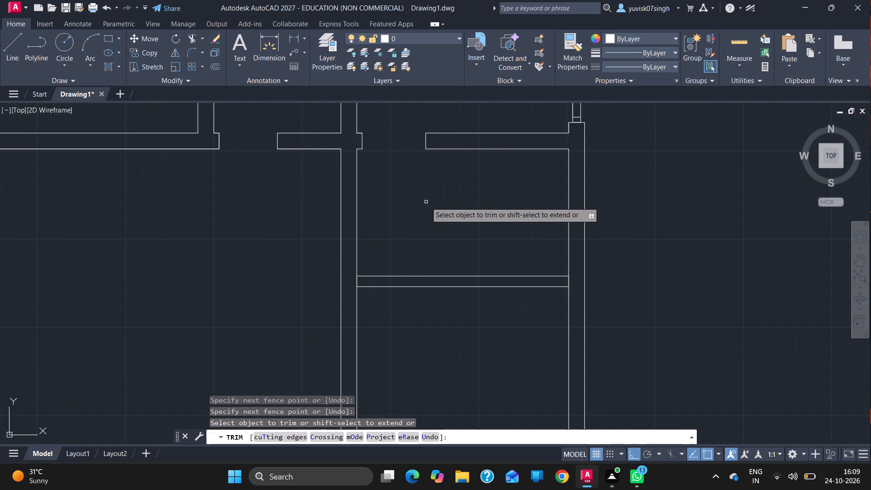
pyautogui.press('Escape')
# Trim the wall face segment crossing the junction where the 6" partition south of the northeast room meets the interior north-south wall.
pyautogui.click(7, 44)
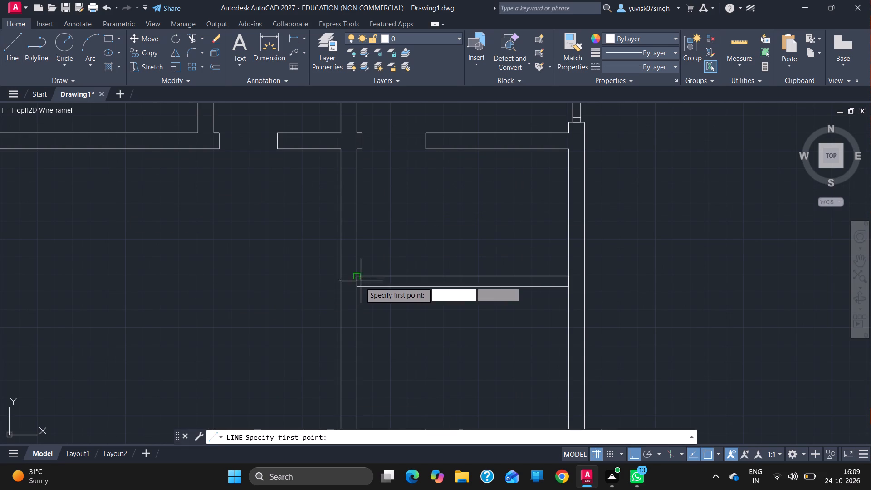
pyautogui.press('Escape')
pyautogui.write('tr')
pyautogui.press('Return')
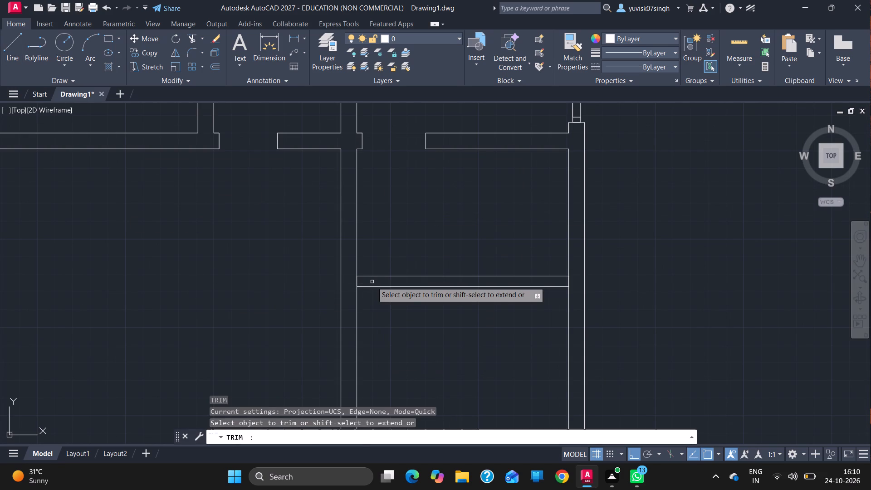
pyautogui.moveTo(367, 282); pyautogui.dragTo(354, 284)
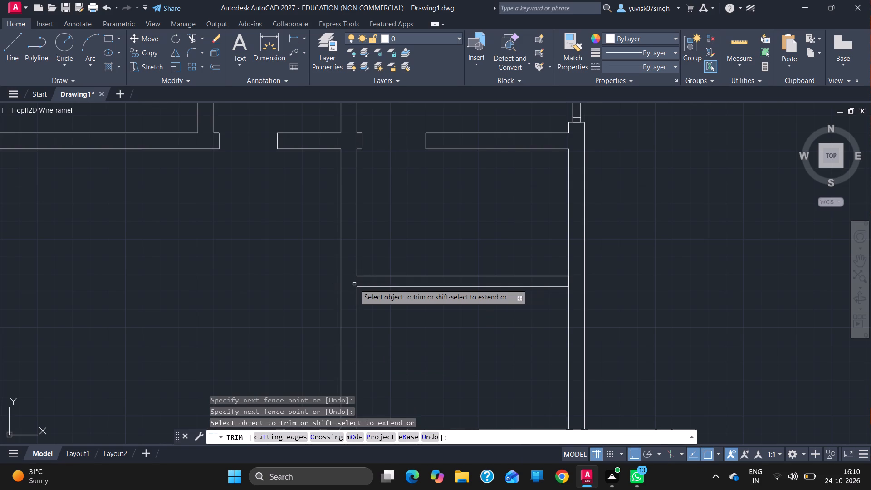
pyautogui.press('Escape')
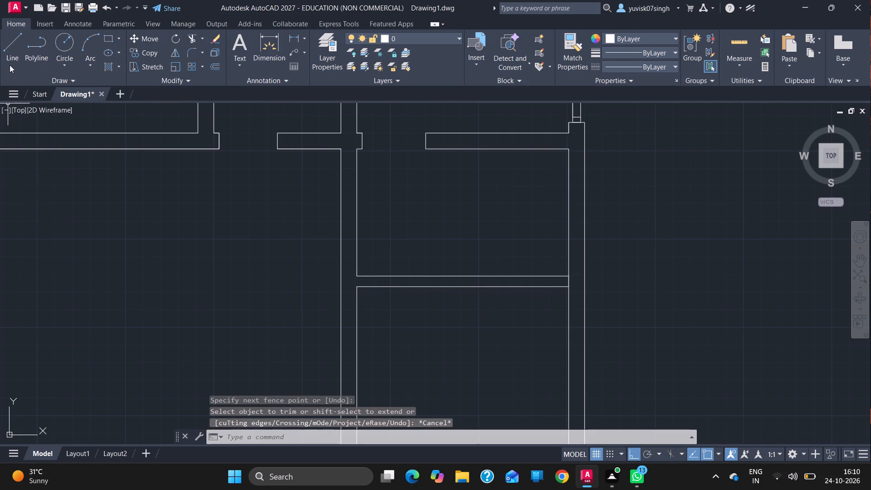
# Draw two opening jambs across the interior north-south wall, one 6" south of the 9" cross wall and one 6" north of the 6" partition.
pyautogui.click(5, 57)
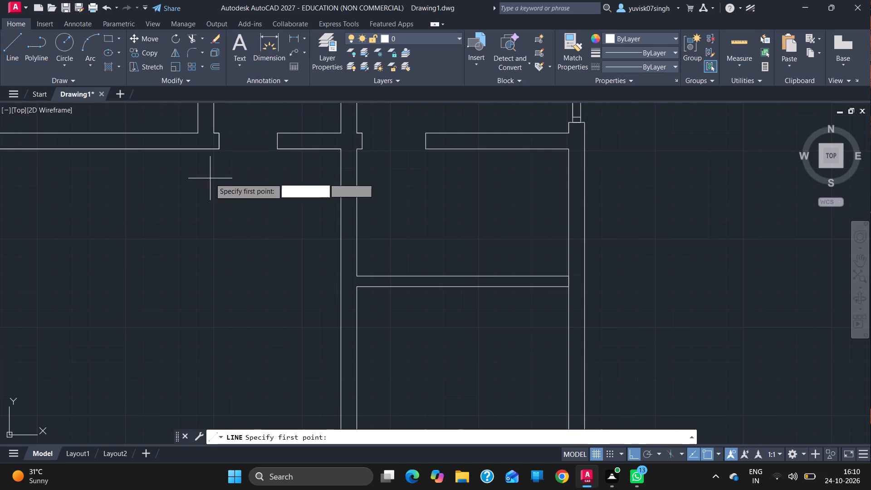
pyautogui.click(342, 152)
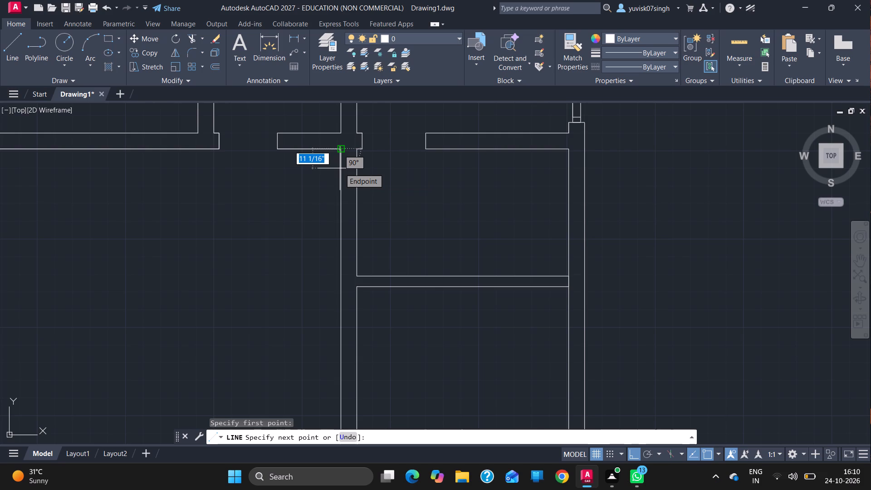
pyautogui.press('5')
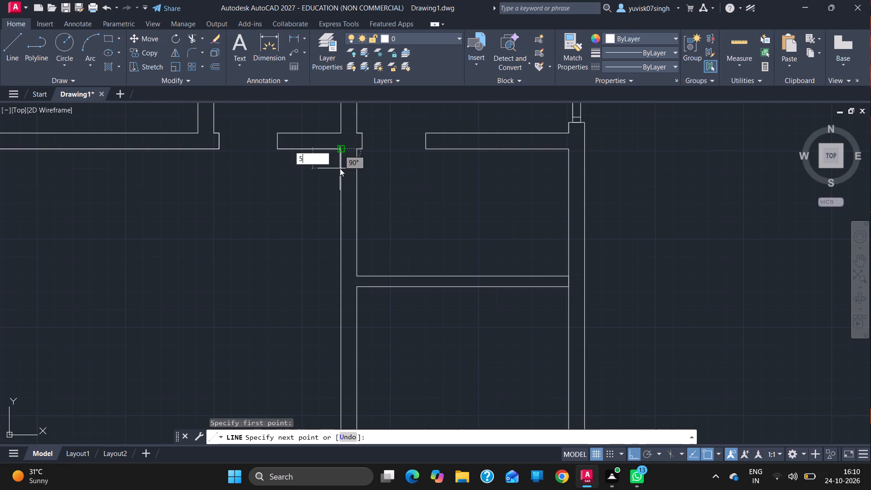
pyautogui.press('BackSpace')
pyautogui.press('6')
pyautogui.press('Return')
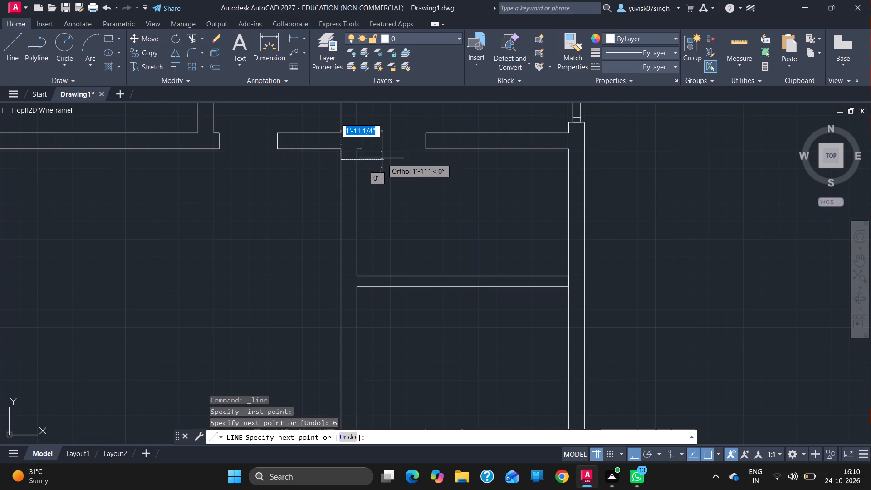
pyautogui.click(355, 158)
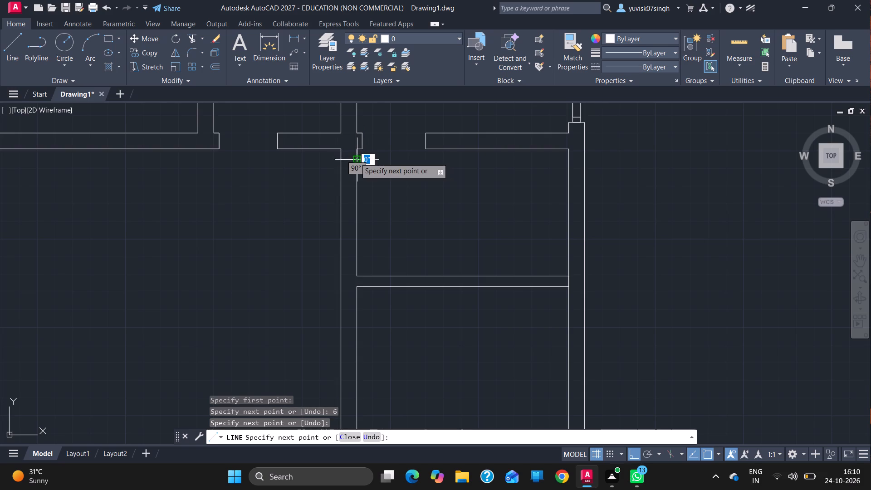
pyautogui.press('Escape')
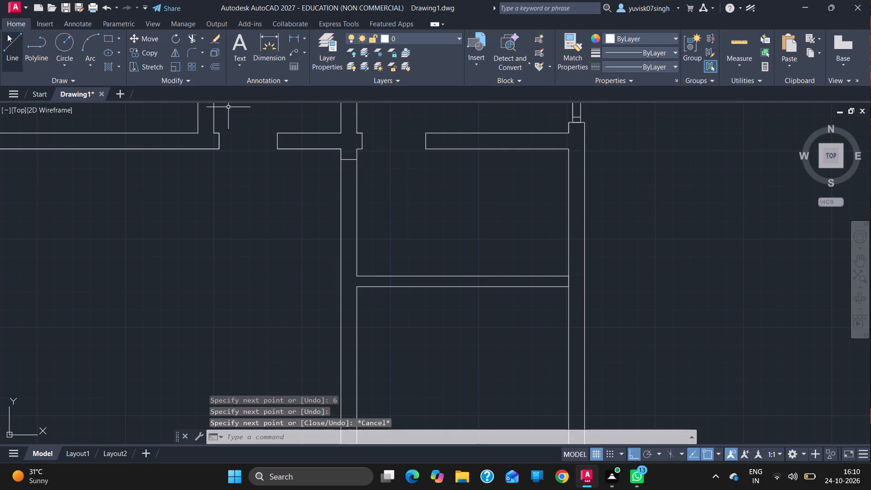
pyautogui.click(5, 39)
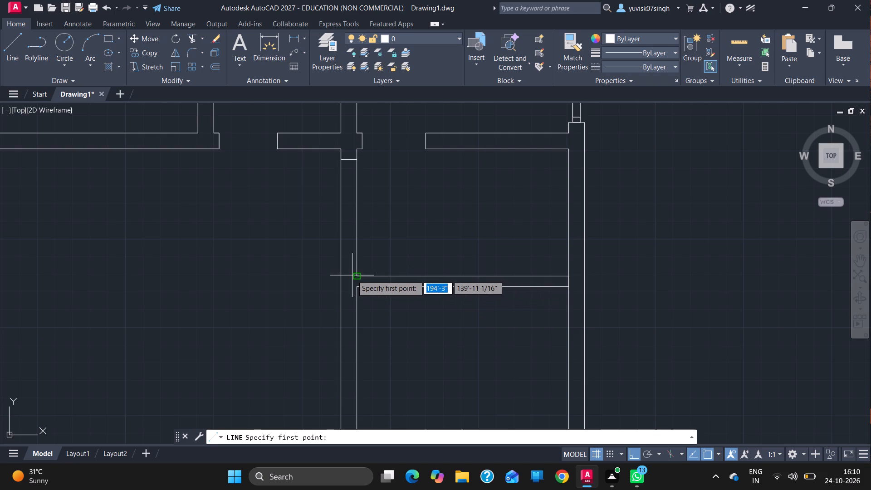
pyautogui.moveTo(357, 275); pyautogui.dragTo(357, 260)
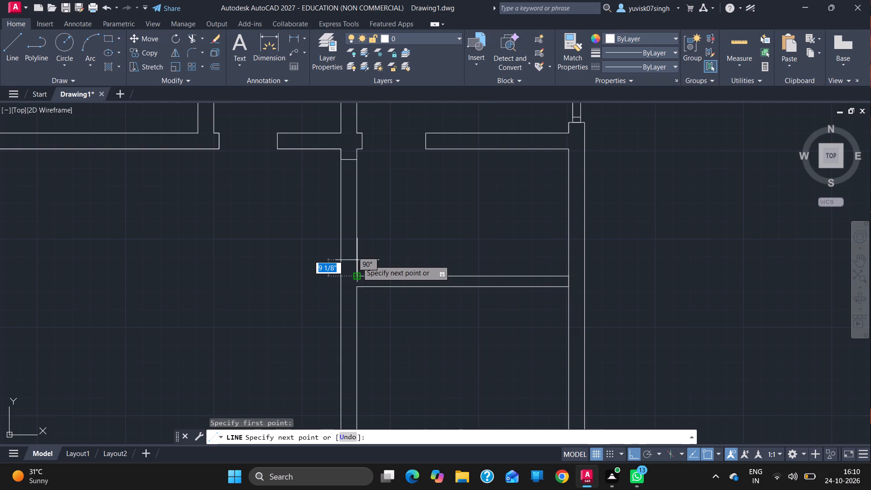
pyautogui.press('6')
pyautogui.press('Return')
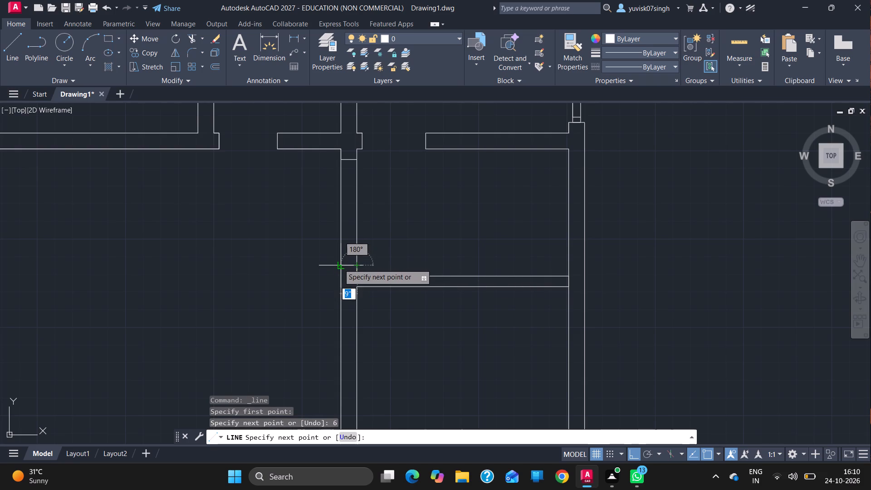
pyautogui.click(339, 264)
pyautogui.press('Escape')
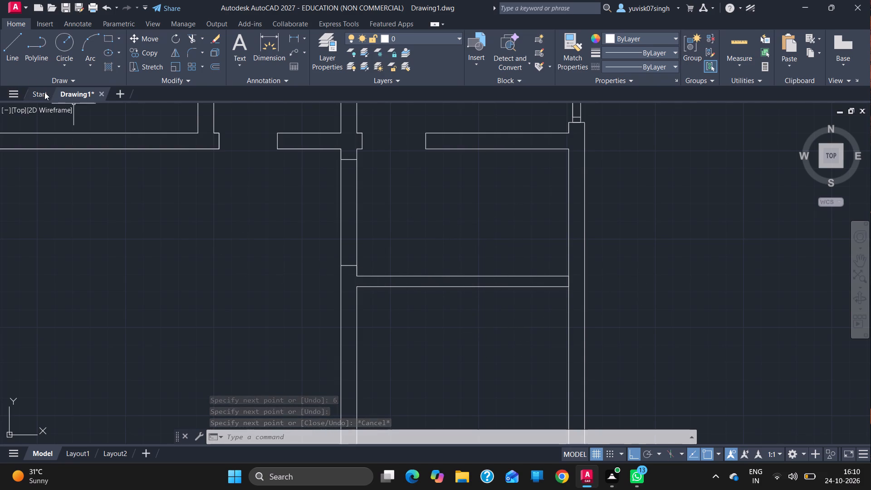
# Draw jambs for a 3' opening in the same north-south wall, starting 7" south of the 6" partition.
pyautogui.click(20, 64)
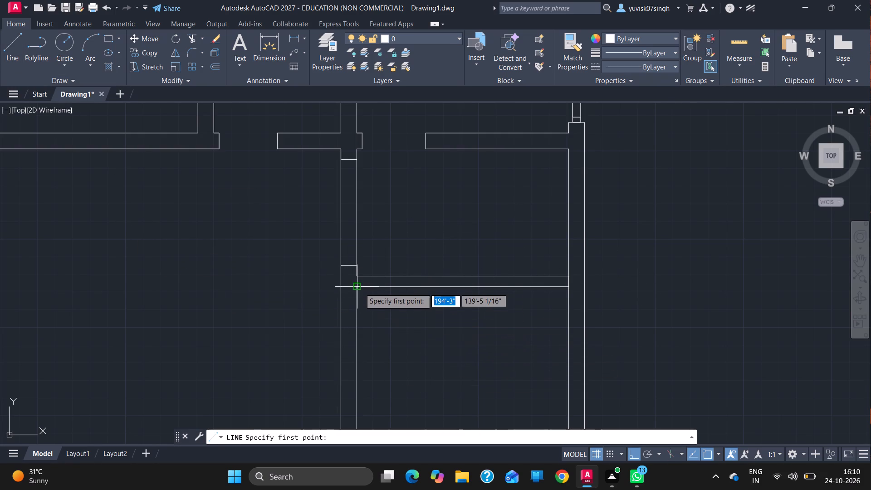
pyautogui.moveTo(359, 285); pyautogui.dragTo(359, 314)
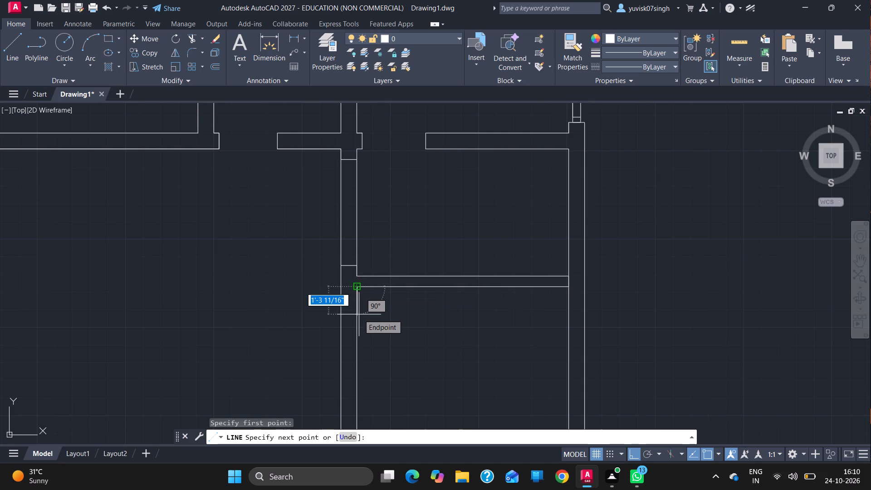
pyautogui.press('7')
pyautogui.press('Return')
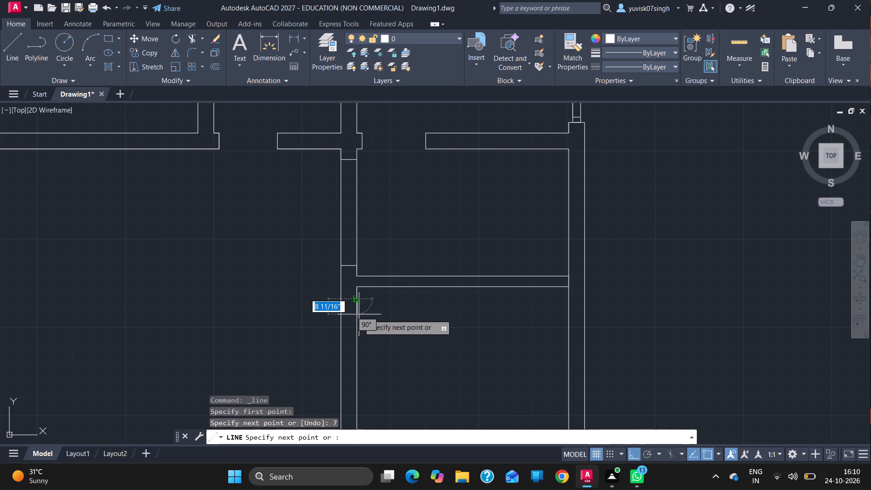
pyautogui.click(340, 298)
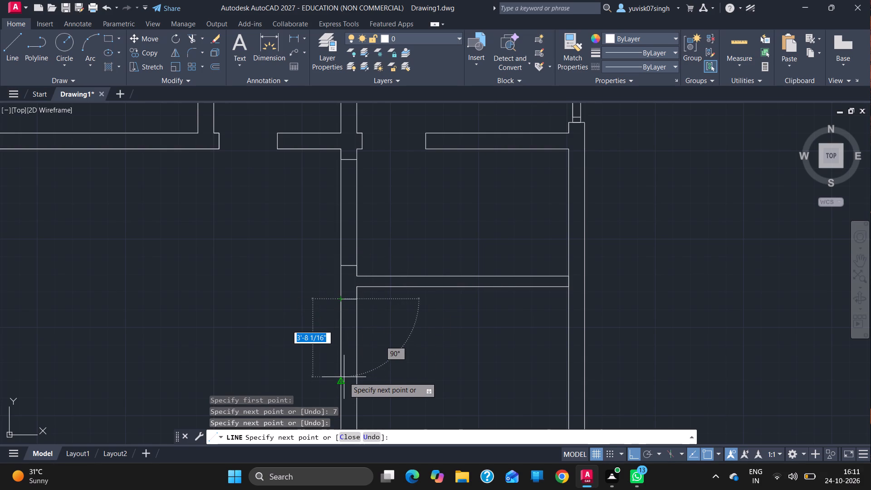
pyautogui.write("3'")
pyautogui.press('Return')
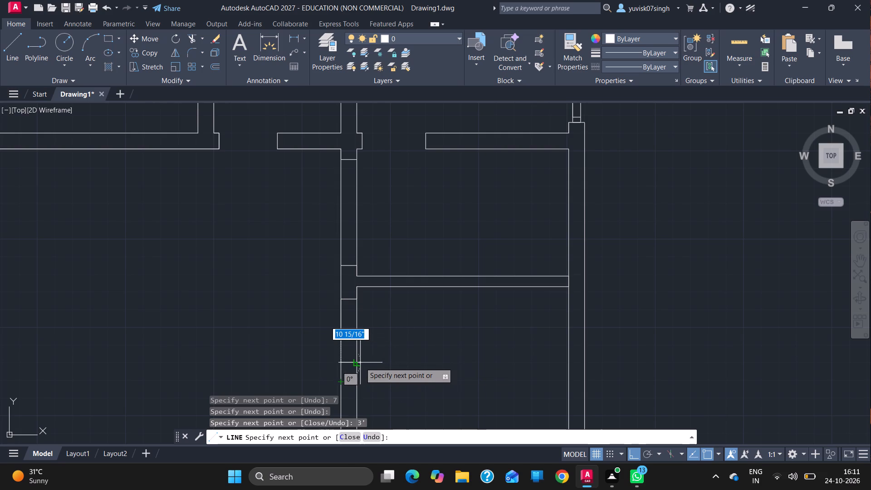
pyautogui.click(358, 363)
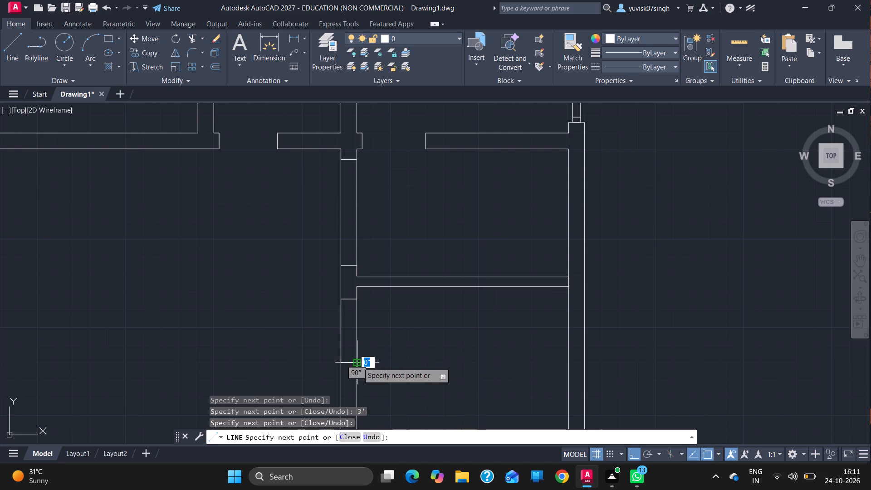
pyautogui.press('Escape')
# Trim both faces of the interior north-south wall between the jambs of the 3' opening south of the 6" partition.
pyautogui.write('tr')
pyautogui.press('Return')
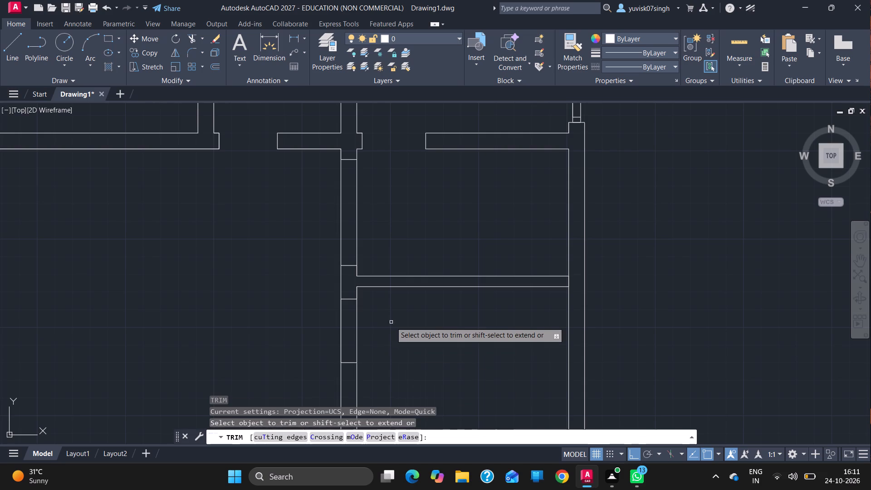
pyautogui.moveTo(375, 330); pyautogui.dragTo(338, 323)
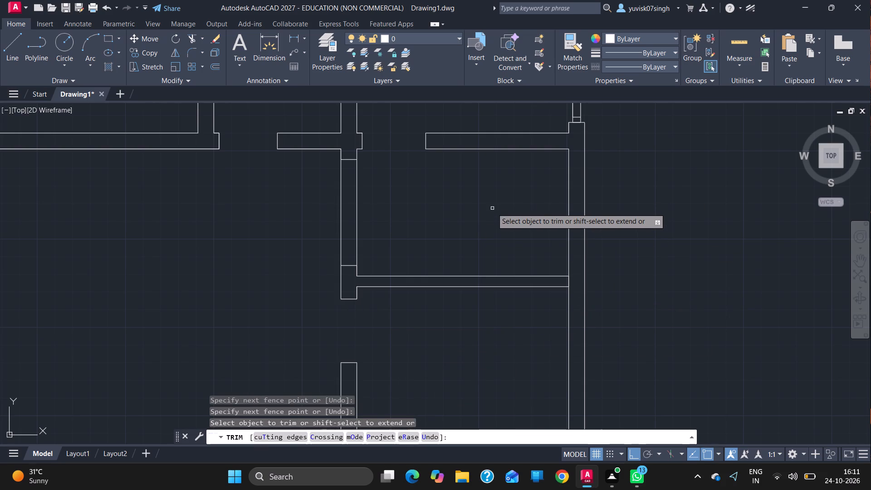
# Trim the inner east wall face segment where the 6" partition meets the east exterior wall.
pyautogui.keyDown('ctrl'); pyautogui.scroll(-2, 483, 222); pyautogui.keyUp('ctrl')
pyautogui.hscroll(-1, 483, 222)
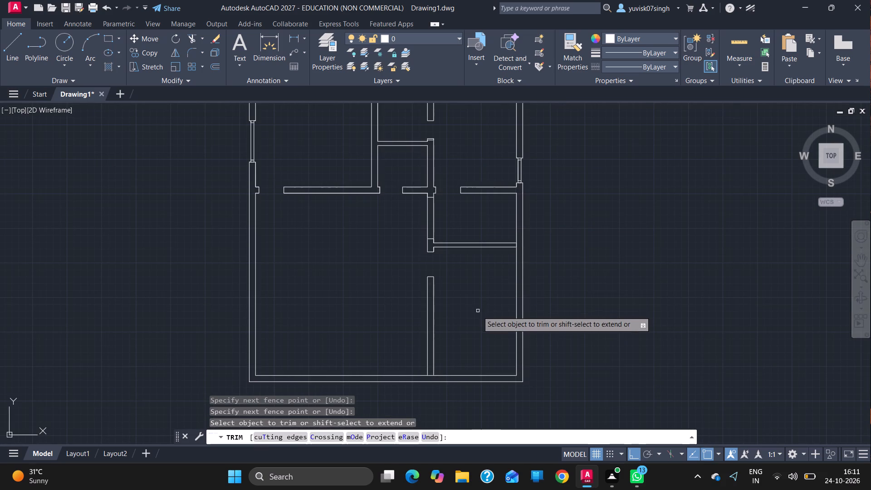
pyautogui.click(517, 244)
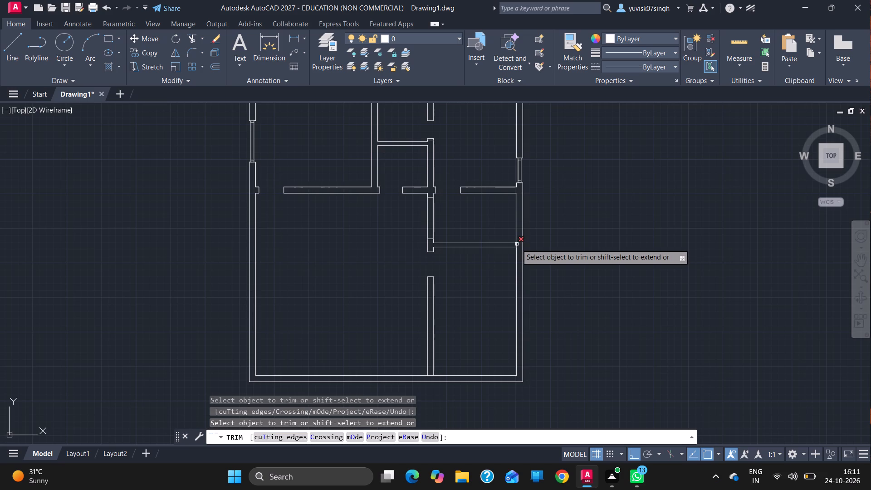
pyautogui.keyDown('ctrl'); pyautogui.scroll(2, 516, 246); pyautogui.keyUp('ctrl')
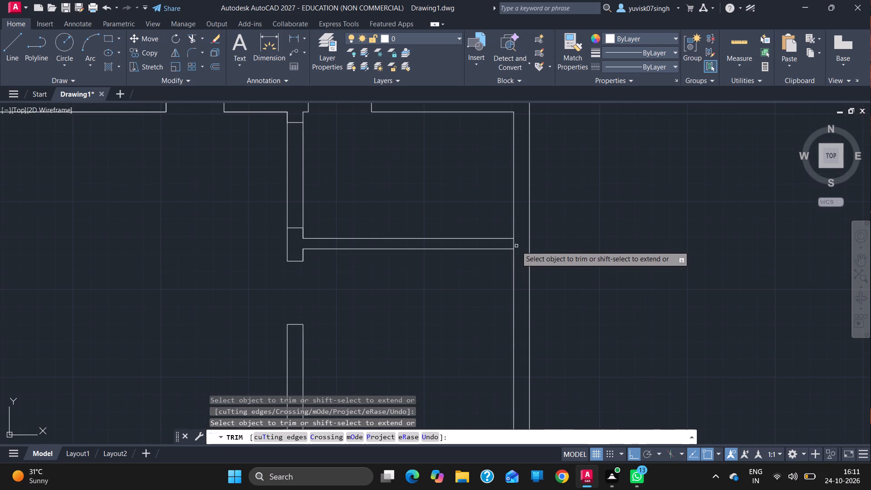
pyautogui.click(514, 244)
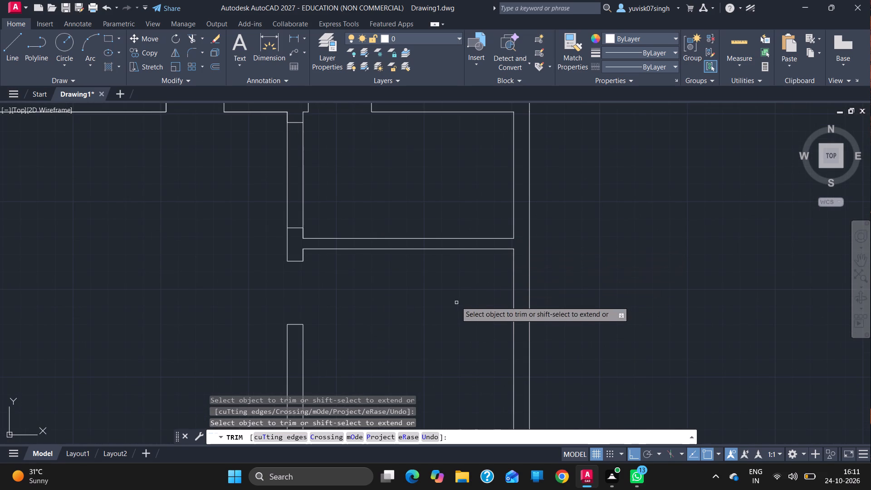
# Trim the inner south wall face segment where the interior north-south wall meets the south exterior wall.
pyautogui.keyDown('ctrl'); pyautogui.scroll(-3, 454, 299); pyautogui.keyUp('ctrl')
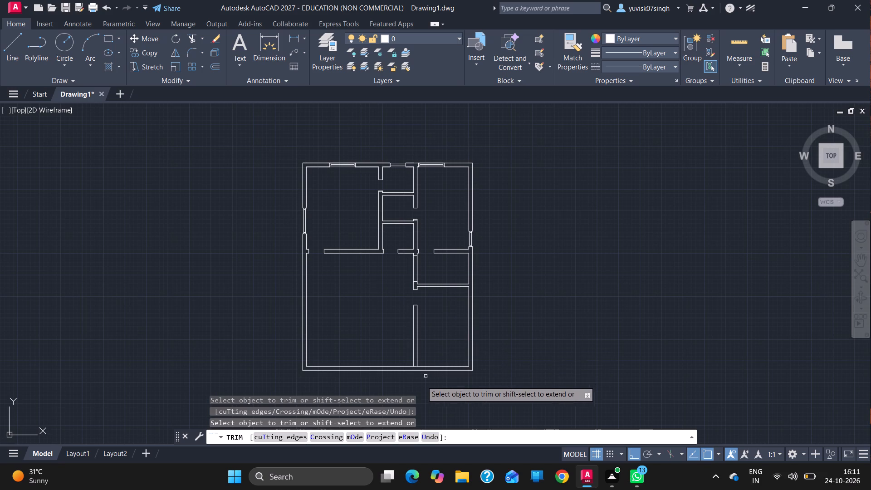
pyautogui.keyDown('ctrl'); pyautogui.scroll(4, 411, 387); pyautogui.keyUp('ctrl')
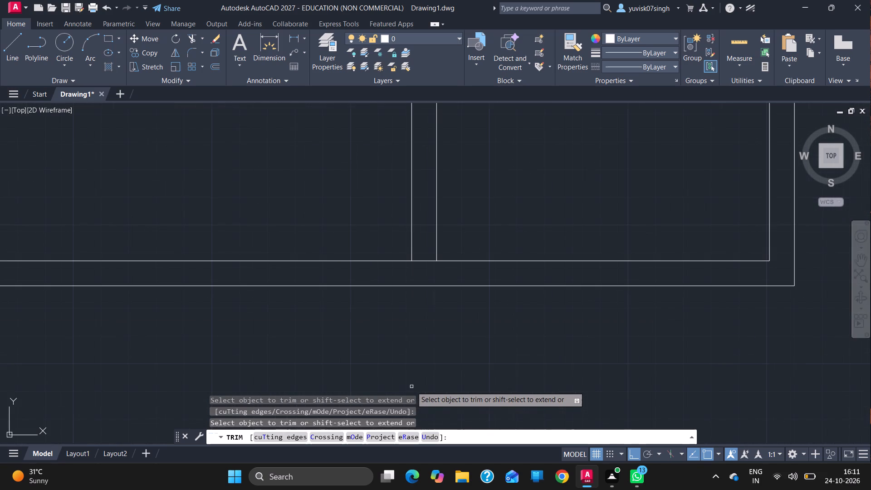
pyautogui.click(428, 259)
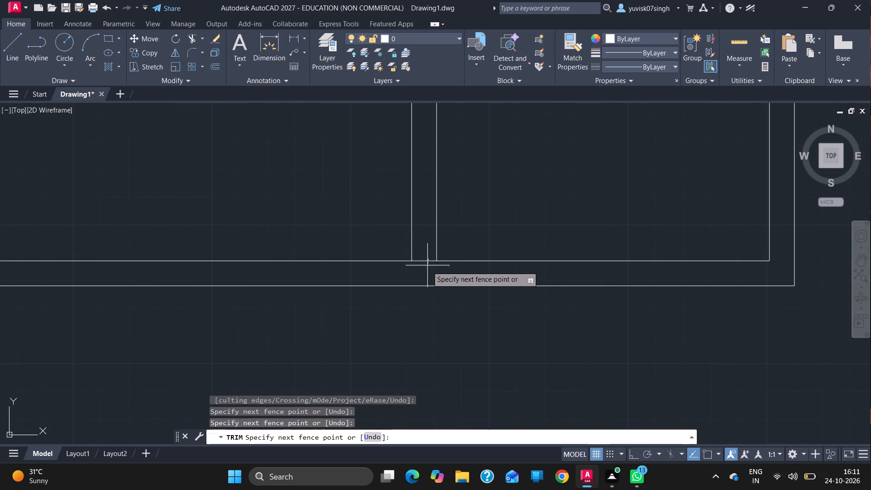
pyautogui.click(427, 267)
pyautogui.keyDown('ctrl'); pyautogui.scroll(-3, 476, 213); pyautogui.keyUp('ctrl')
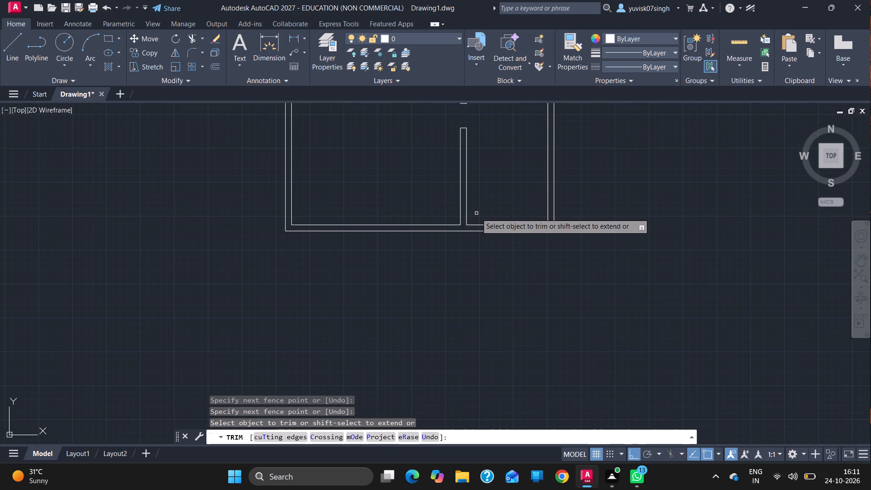
pyautogui.keyDown('ctrl'); pyautogui.scroll(-1, 476, 213); pyautogui.keyUp('ctrl')
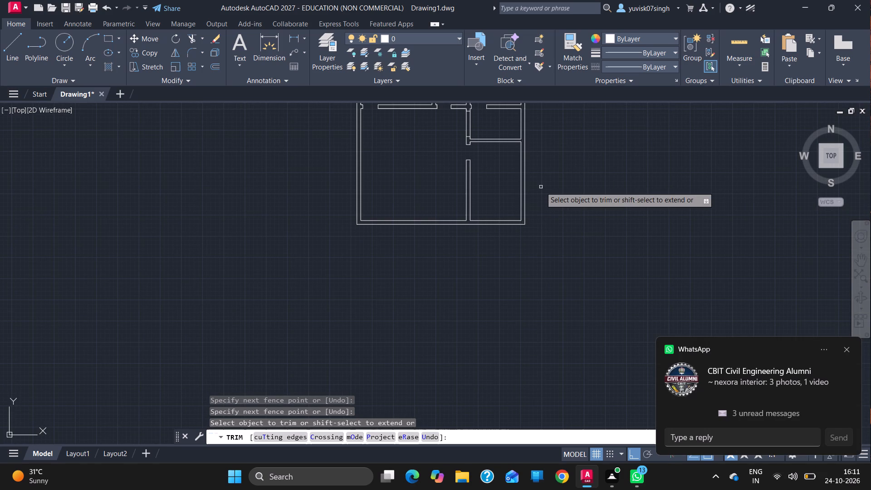
pyautogui.press('Escape')
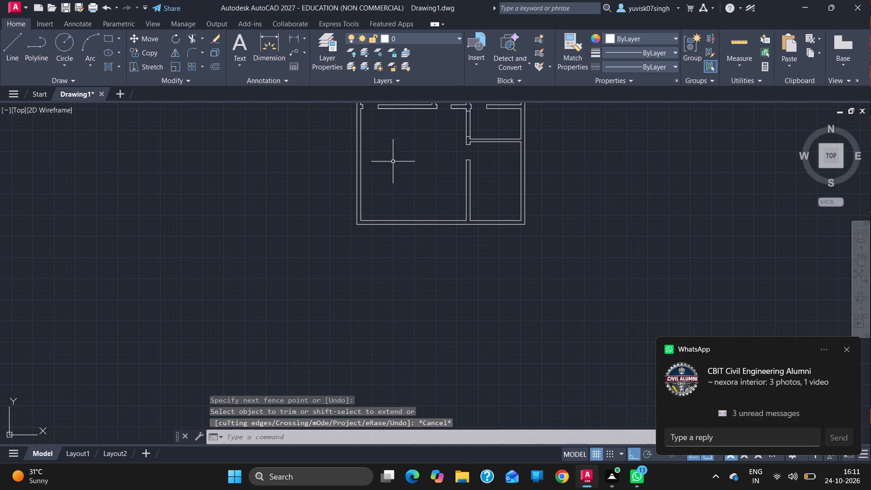
# Draw window jambs 4'6" apart across the southeast room's east wall, with the north jamb 2' above the inner face's midpoint.
pyautogui.click(7, 49)
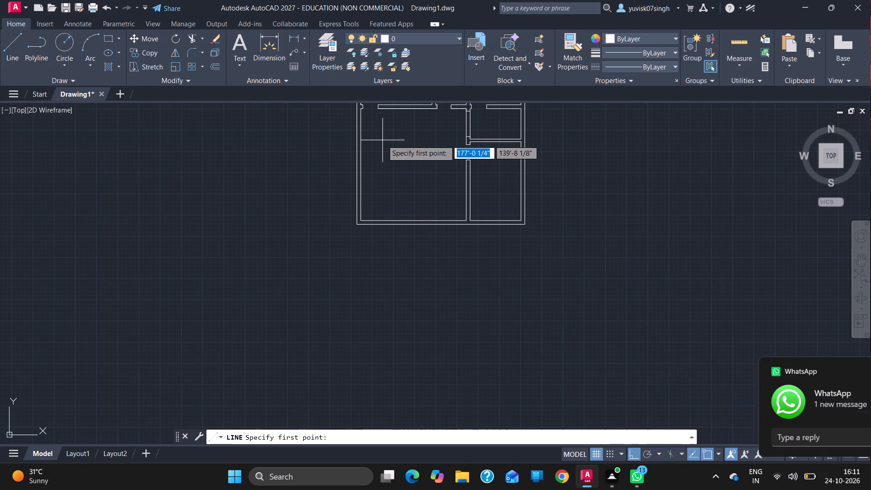
pyautogui.click(520, 142)
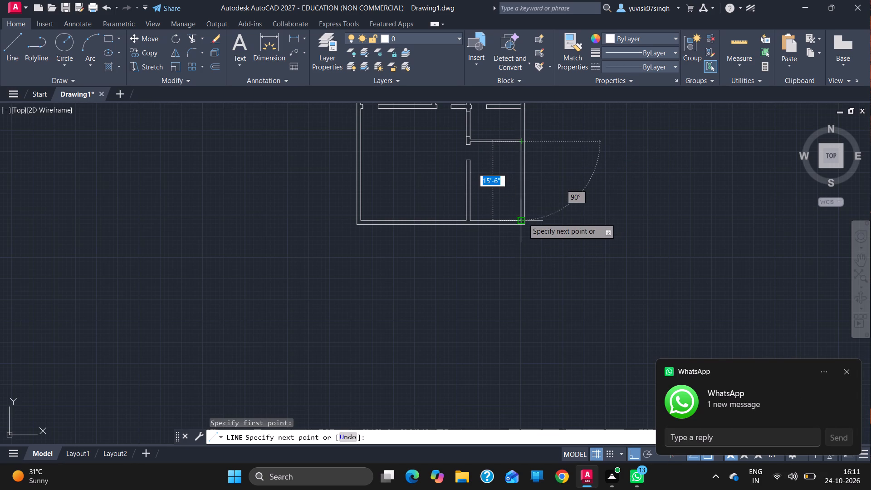
pyautogui.click(523, 218)
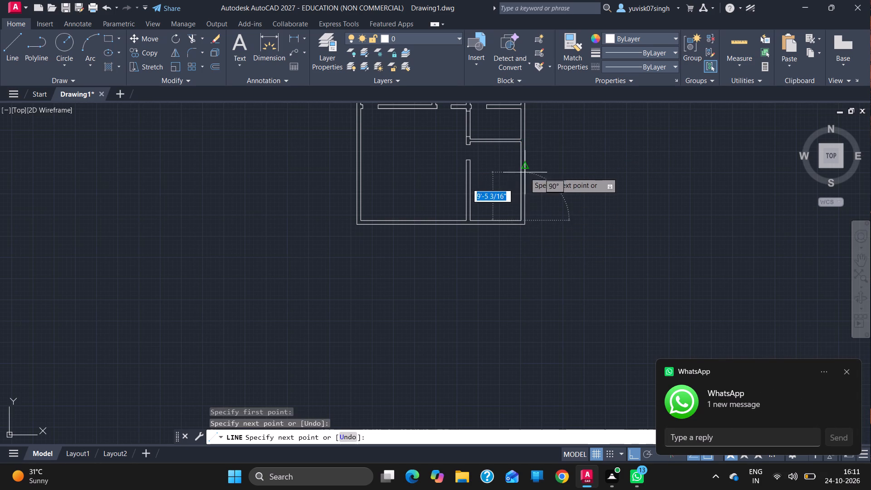
pyautogui.click(520, 180)
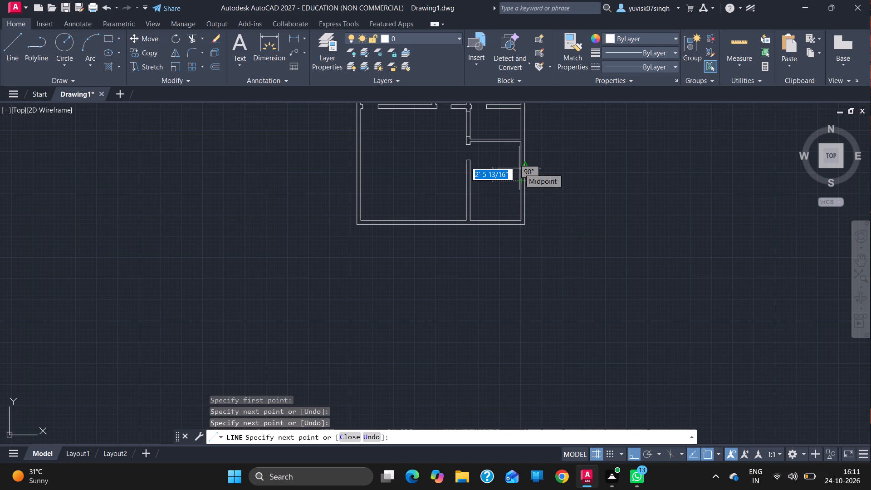
pyautogui.press('2')
pyautogui.press("'")
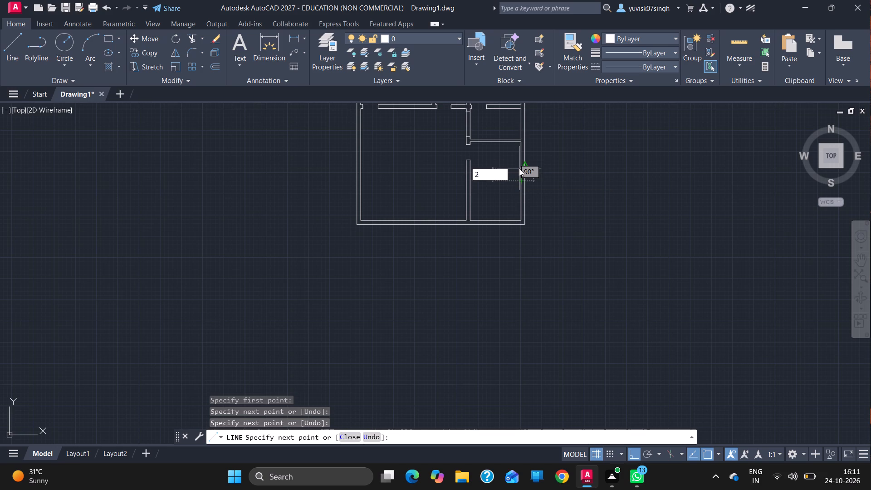
pyautogui.press('Return')
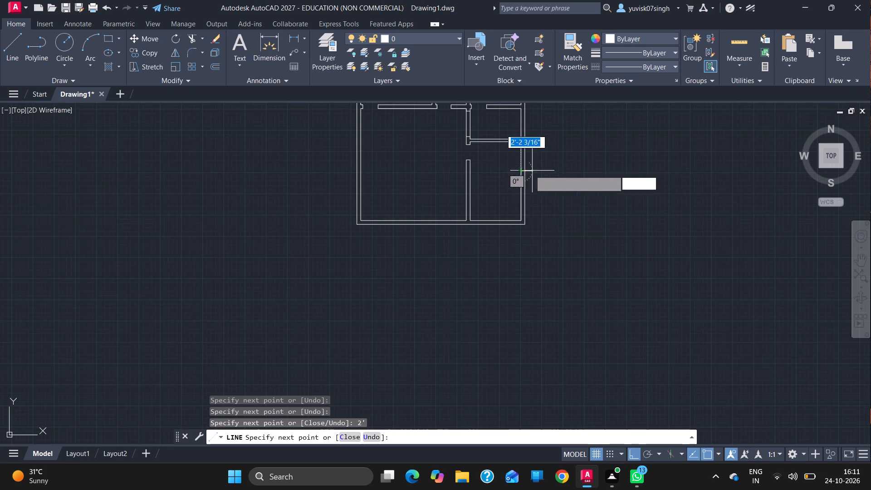
pyautogui.moveTo(526, 171); pyautogui.dragTo(528, 199)
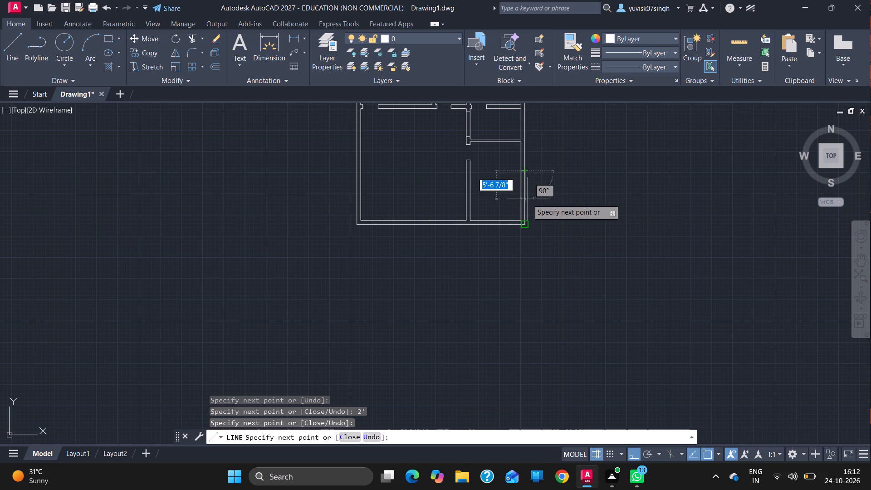
pyautogui.press('4')
pyautogui.write("'6")
pyautogui.press('Return')
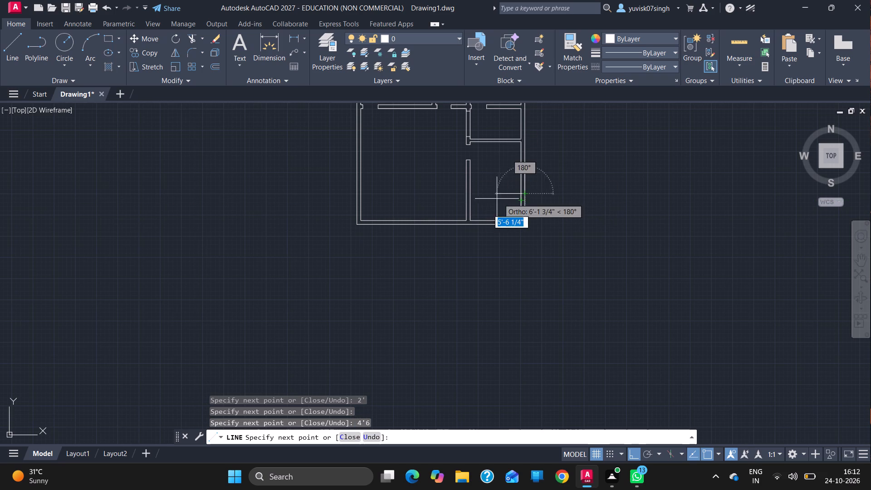
pyautogui.click(519, 194)
pyautogui.keyDown('ctrl'); pyautogui.scroll(2, 519, 194); pyautogui.keyUp('ctrl')
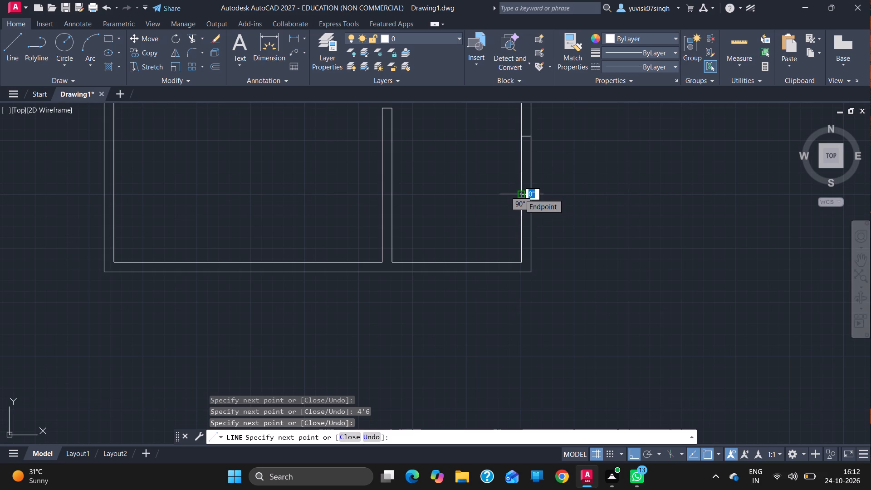
pyautogui.press('Escape')
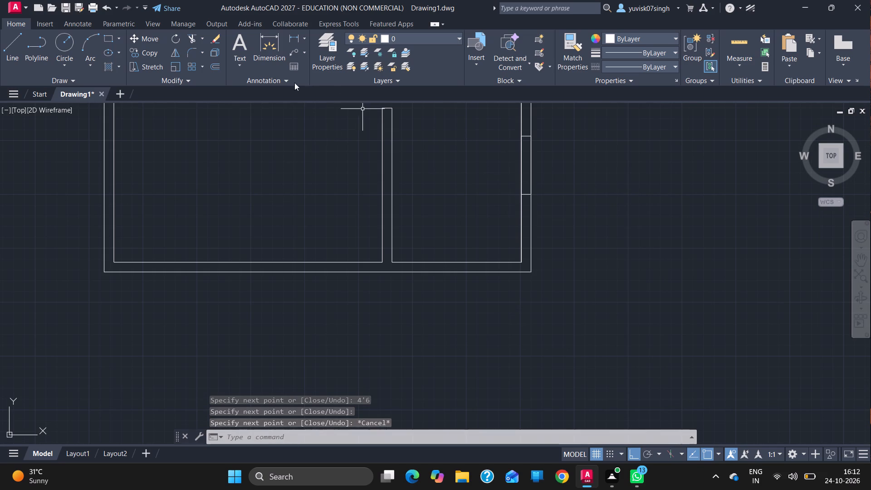
# Draw the window's two frame lines between the jambs, the first 2.25" from the inner wall face and the second 4.5" farther out.
pyautogui.click(10, 54)
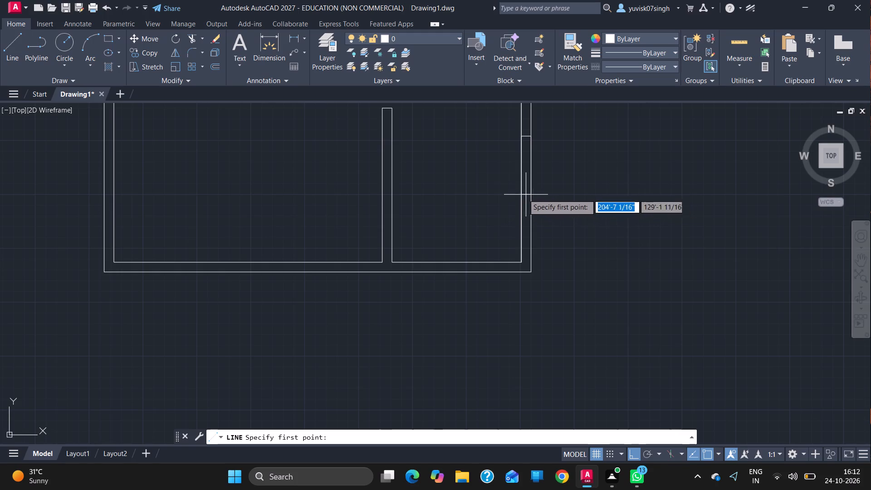
pyautogui.moveTo(521, 195); pyautogui.dragTo(529, 195)
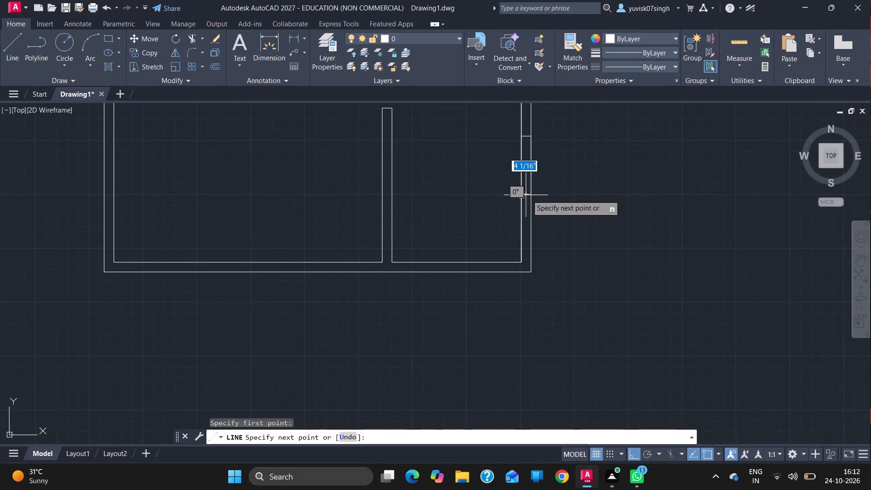
pyautogui.moveTo(529, 195); pyautogui.dragTo(532, 195)
pyautogui.write('2.25')
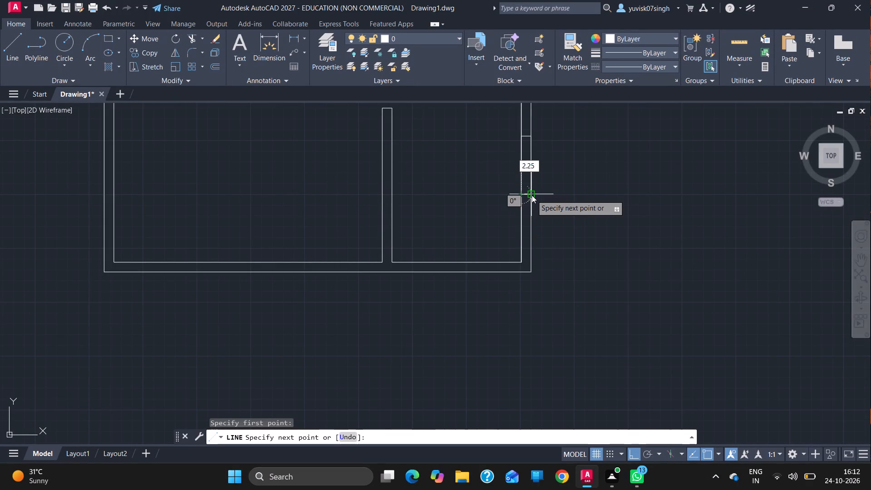
pyautogui.press('Return')
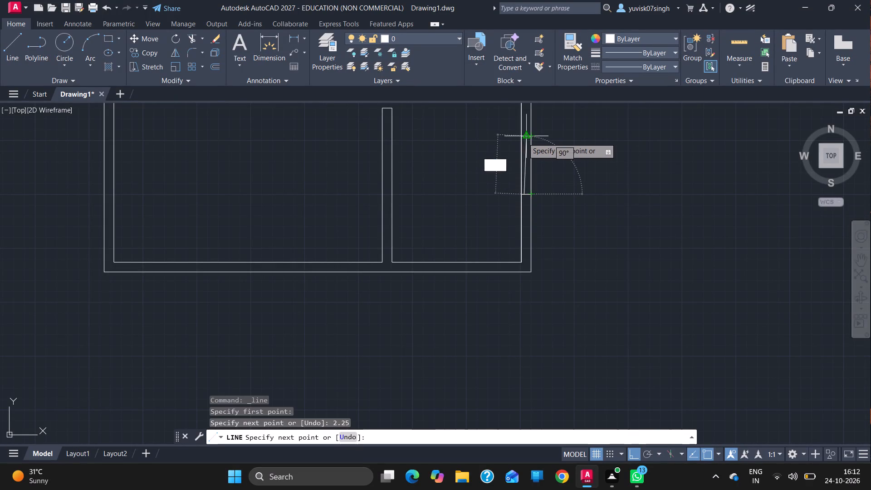
pyautogui.click(522, 138)
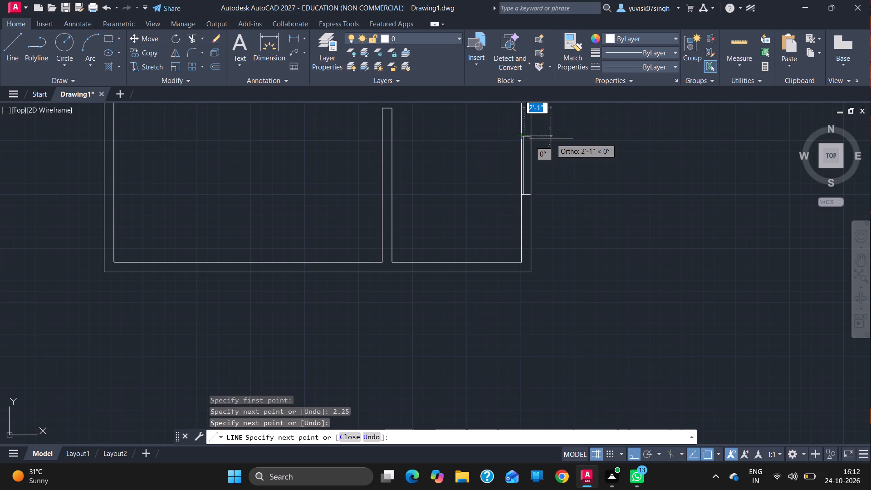
pyautogui.press('4')
pyautogui.write('.5')
pyautogui.press('Return')
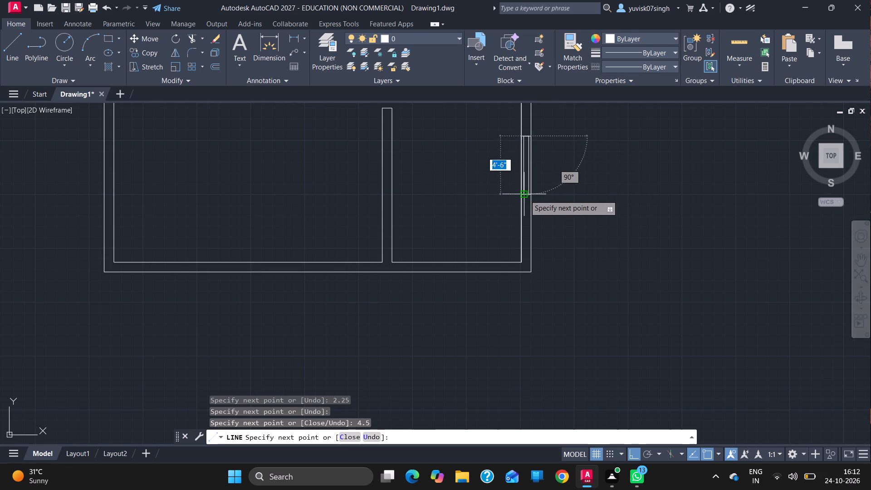
pyautogui.click(531, 196)
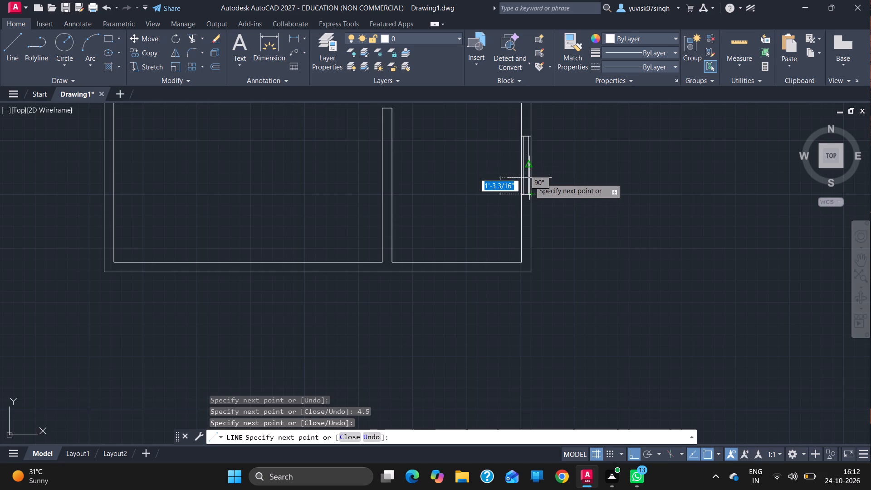
# Add cross lines inside both ends of the window frame, the first 3" from the south jamb and the second 4' north of it.
pyautogui.press('3')
pyautogui.press('Return')
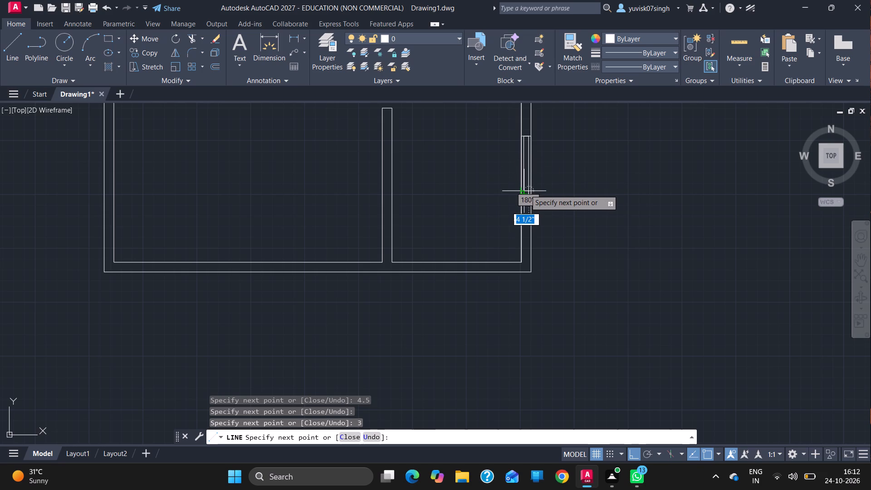
pyautogui.keyDown('ctrl'); pyautogui.scroll(2, 525, 190); pyautogui.keyUp('ctrl')
pyautogui.click(519, 190)
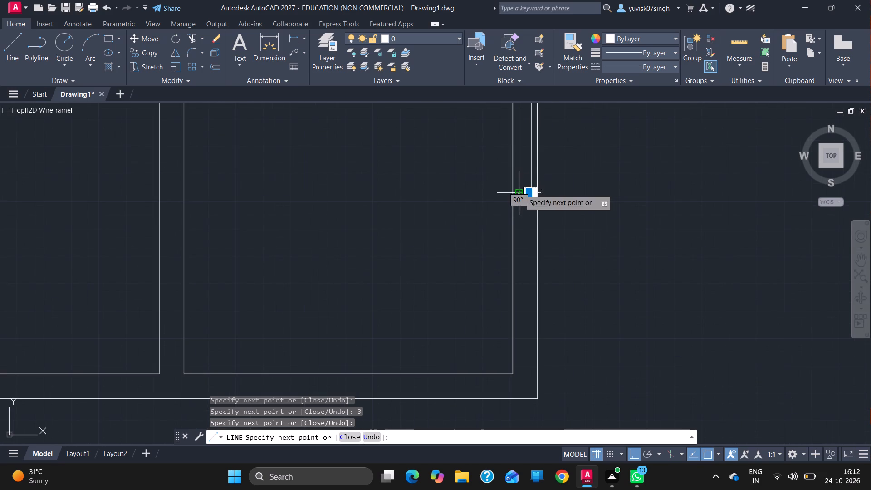
pyautogui.keyDown('ctrl'); pyautogui.scroll(-2, 433, 250); pyautogui.keyUp('ctrl')
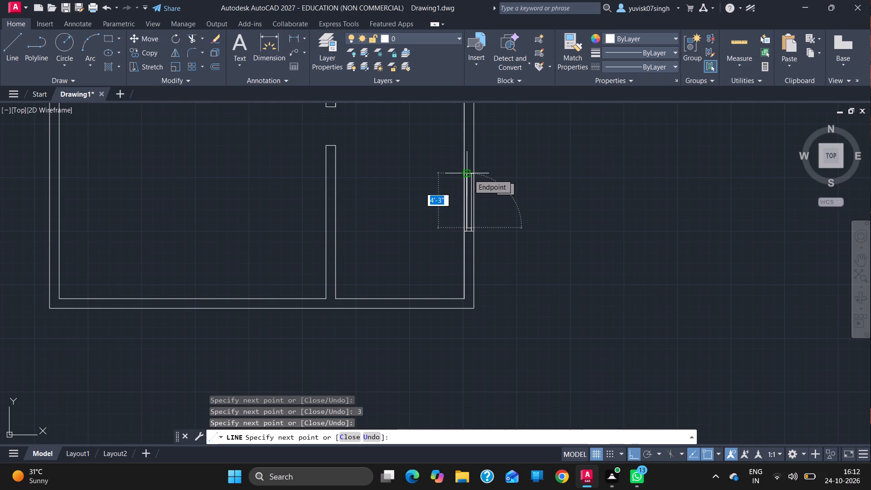
pyautogui.write("4'")
pyautogui.press('Return')
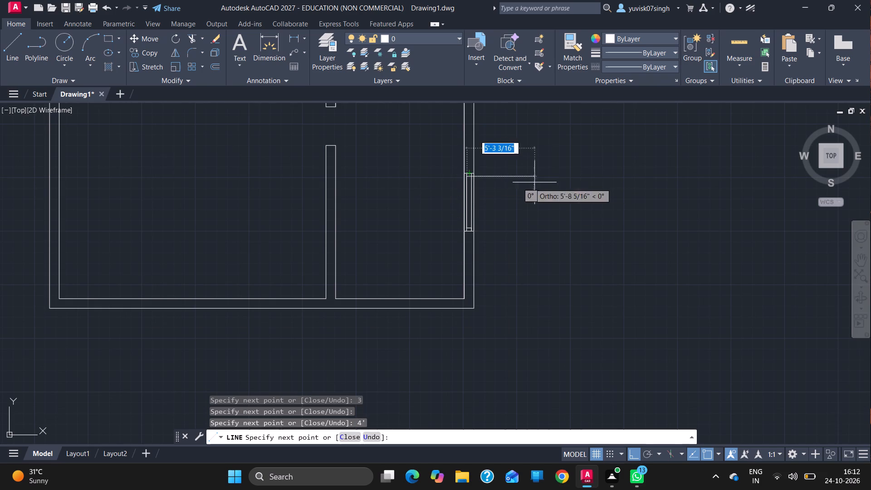
pyautogui.keyDown('ctrl'); pyautogui.scroll(2, 477, 186); pyautogui.keyUp('ctrl')
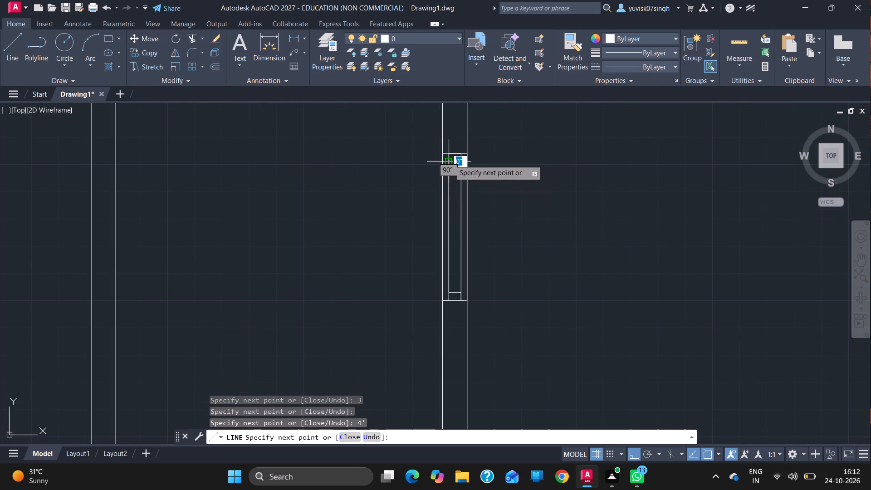
pyautogui.click(460, 159)
pyautogui.press('Escape')
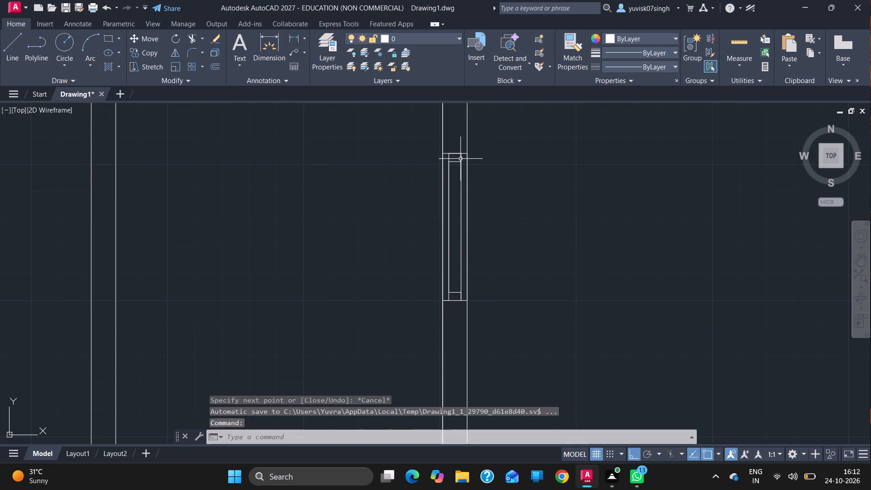
# Trim the inner and outer wall faces between the window jambs in the southeast room's east wall.
pyautogui.write('tr')
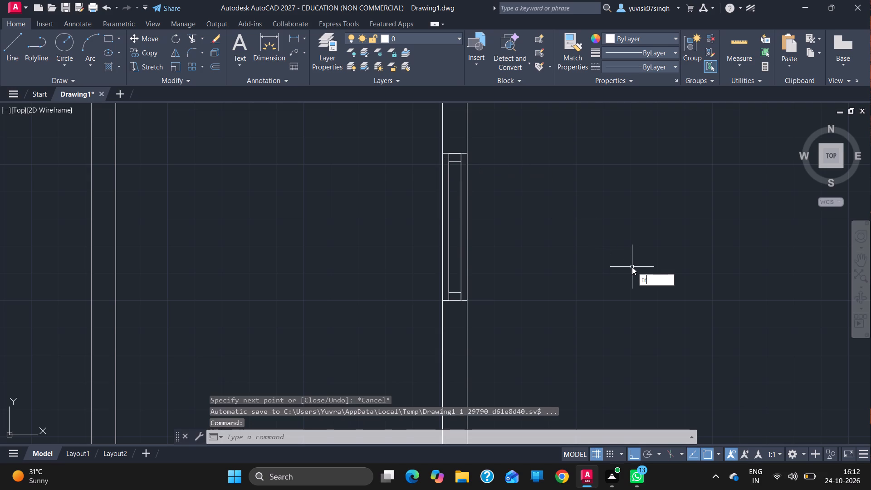
pyautogui.press('Return')
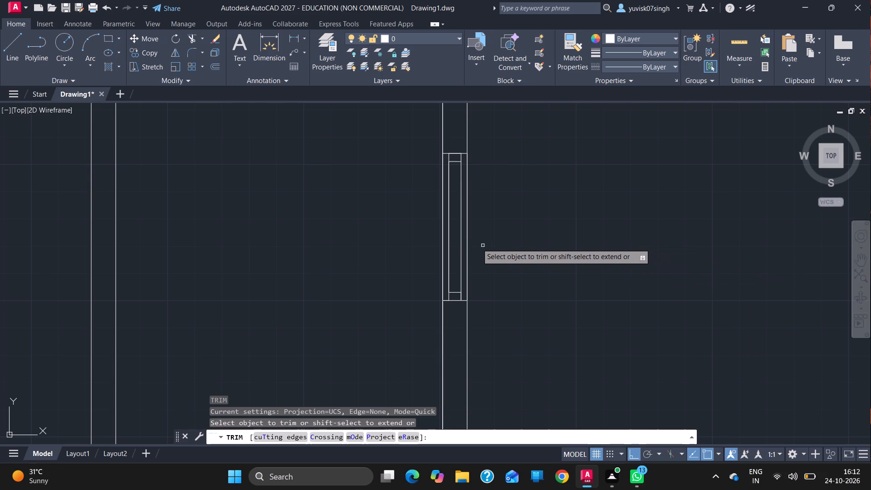
pyautogui.click(467, 227)
pyautogui.click(466, 230)
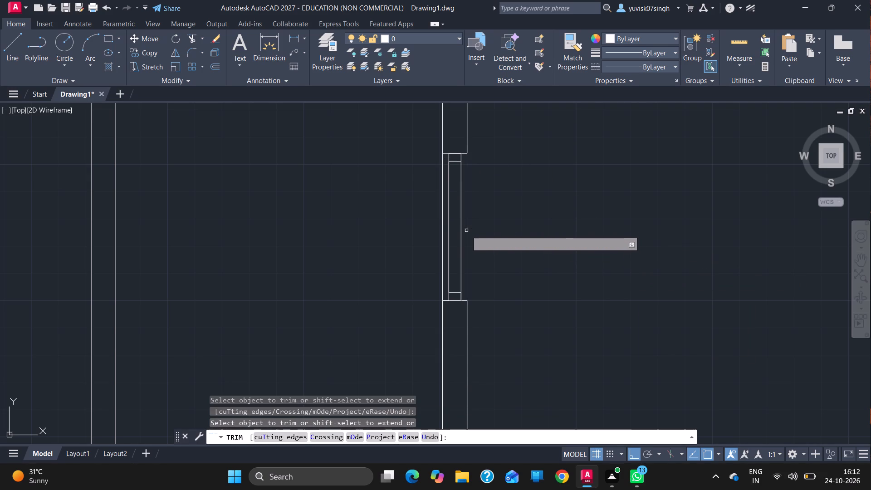
pyautogui.moveTo(439, 221); pyautogui.dragTo(444, 221)
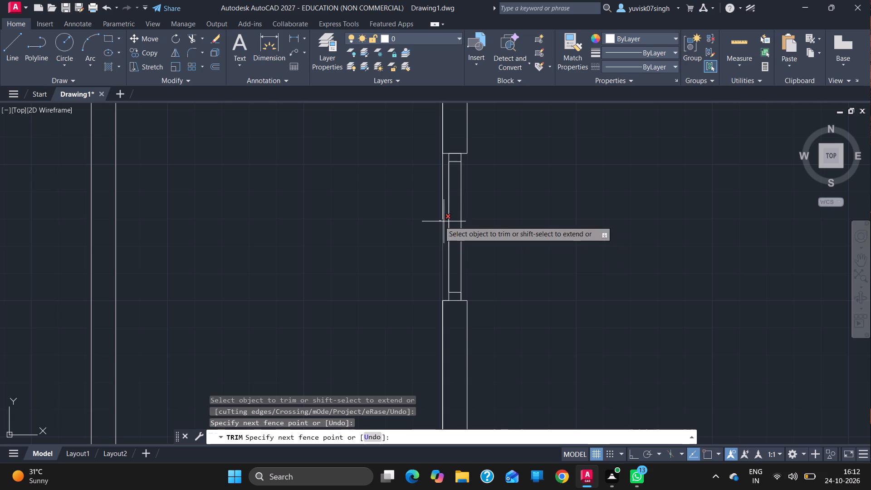
pyautogui.moveTo(444, 221); pyautogui.dragTo(445, 223)
pyautogui.click(444, 219)
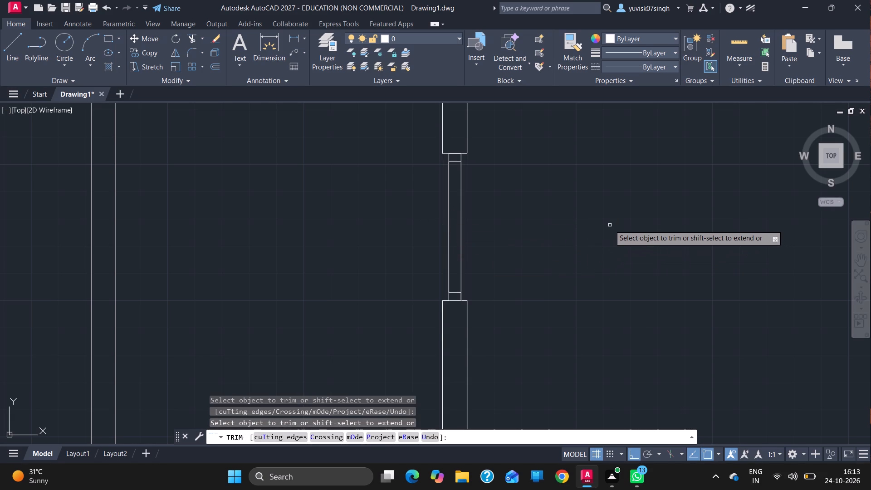
pyautogui.keyDown('ctrl'); pyautogui.scroll(-2, 610, 225); pyautogui.keyUp('ctrl')
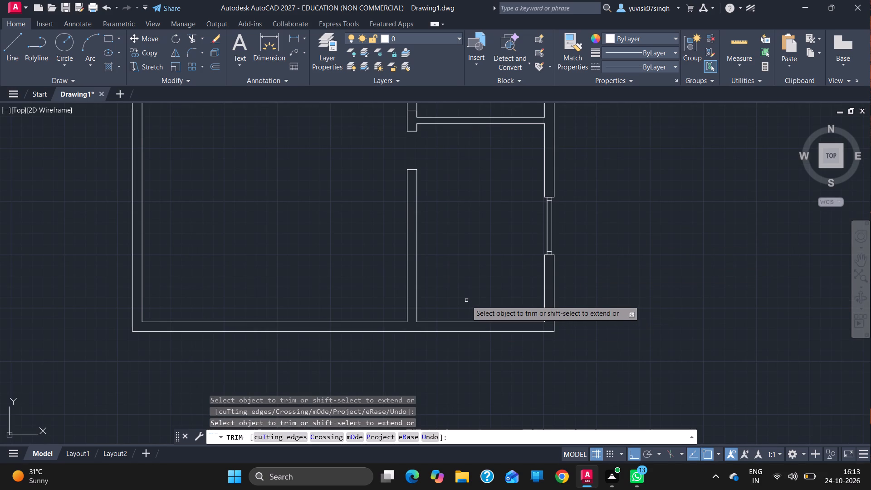
pyautogui.press('Escape')
# Draw two jambs 4' apart across the southeast room's south wall, with the west jamb 1' west of the inner face's midpoint.
pyautogui.click(19, 63)
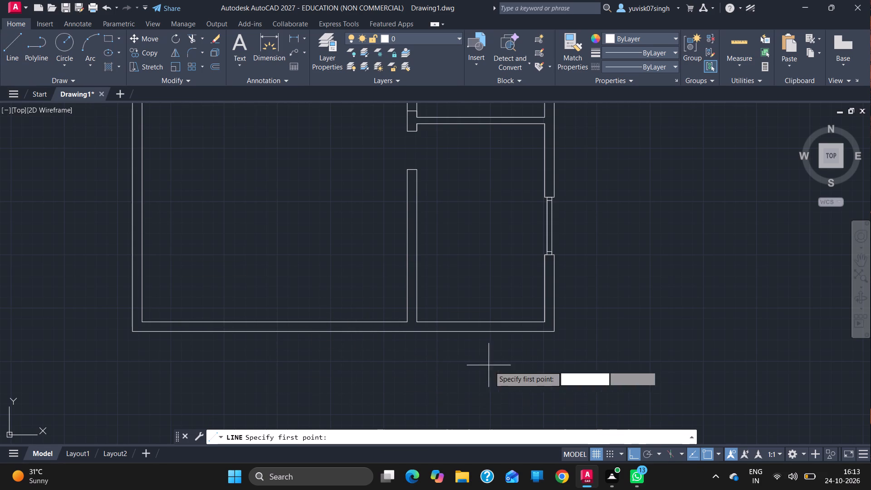
pyautogui.click(415, 319)
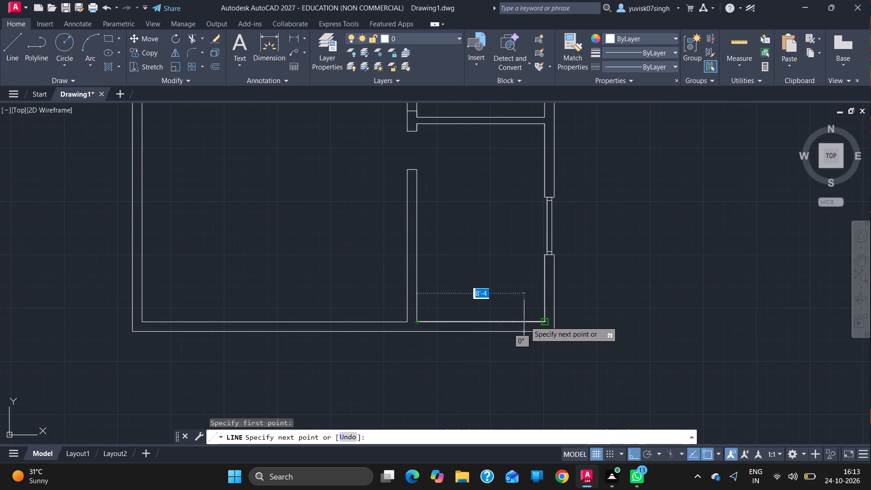
pyautogui.click(544, 322)
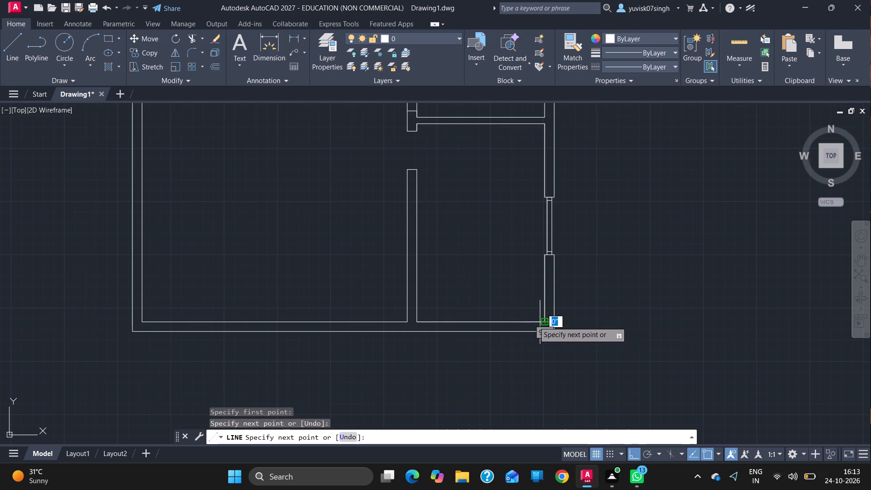
pyautogui.click(478, 323)
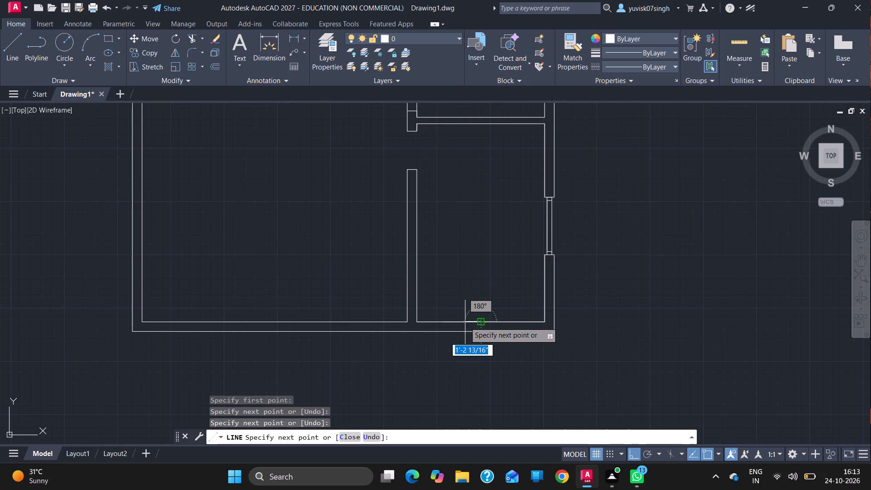
pyautogui.write("1'")
pyautogui.press('Return')
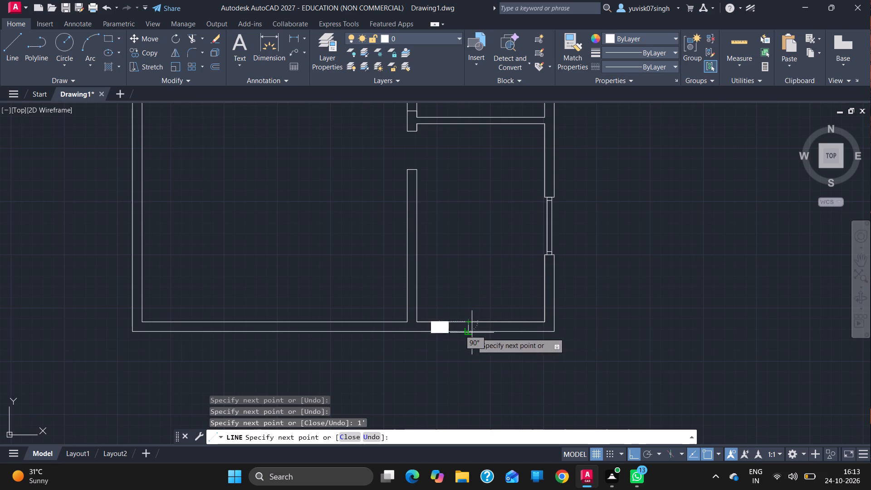
pyautogui.moveTo(469, 333); pyautogui.dragTo(549, 332)
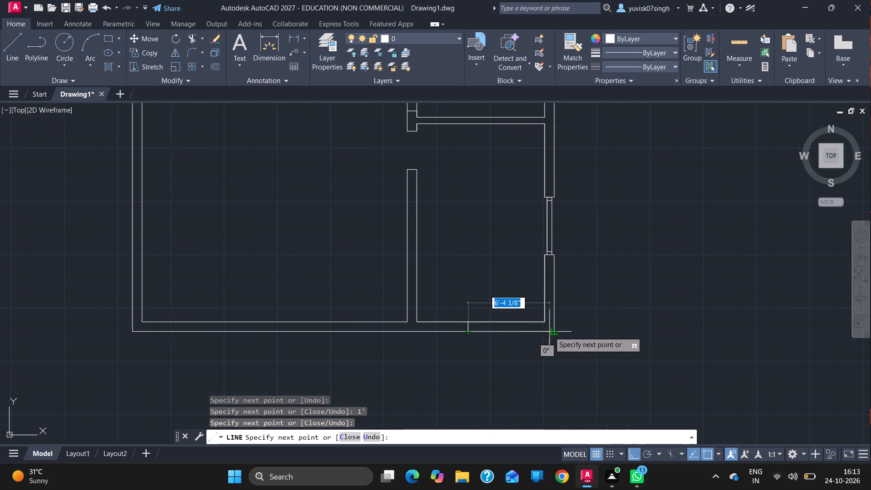
pyautogui.moveTo(549, 332); pyautogui.dragTo(546, 332)
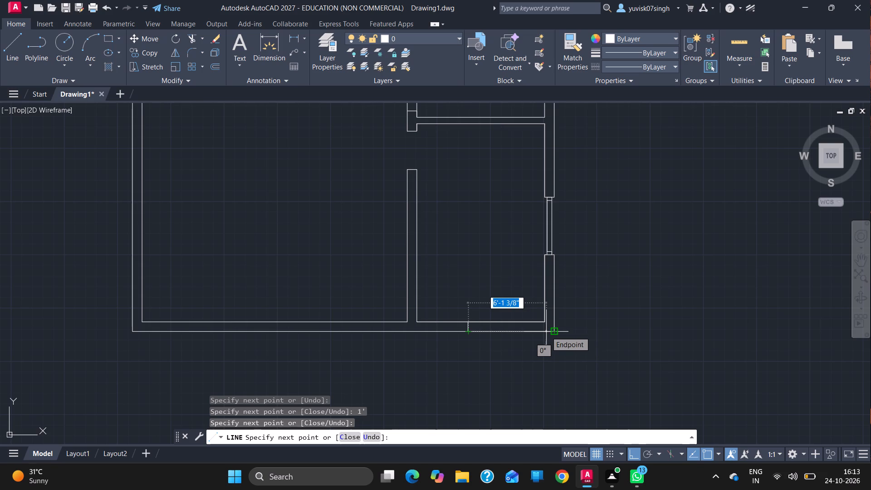
pyautogui.write("4'")
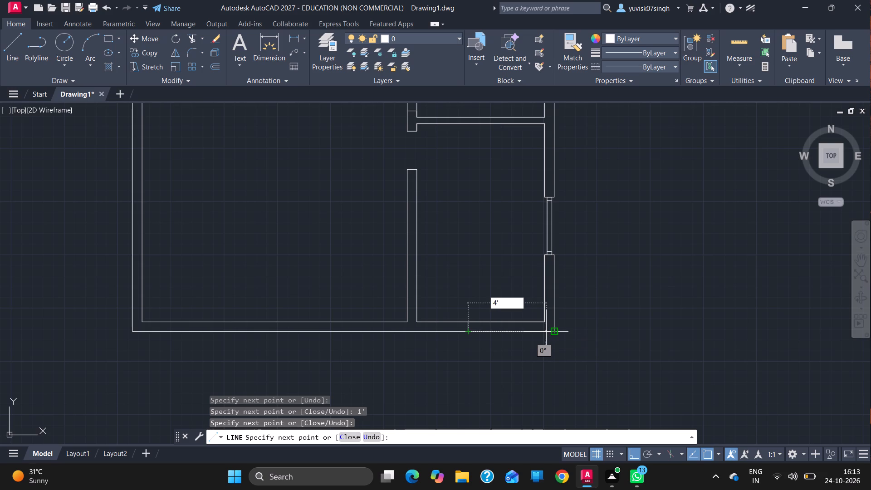
pyautogui.press('Return')
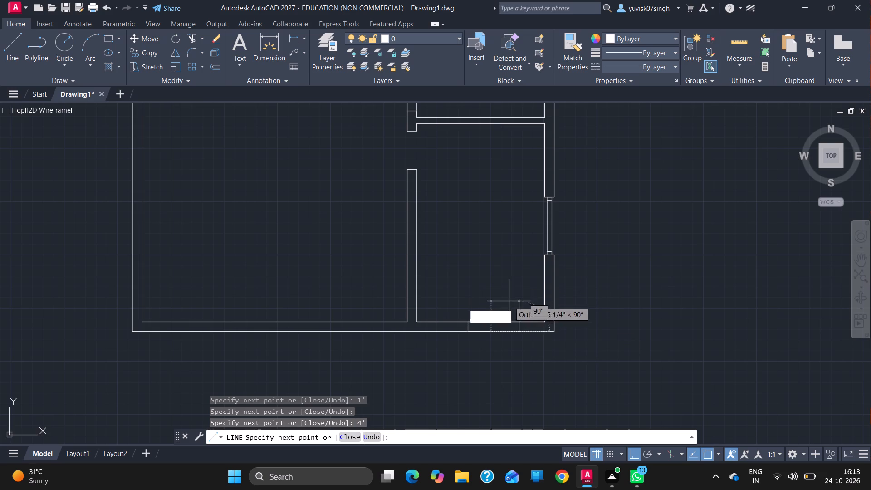
pyautogui.click(522, 319)
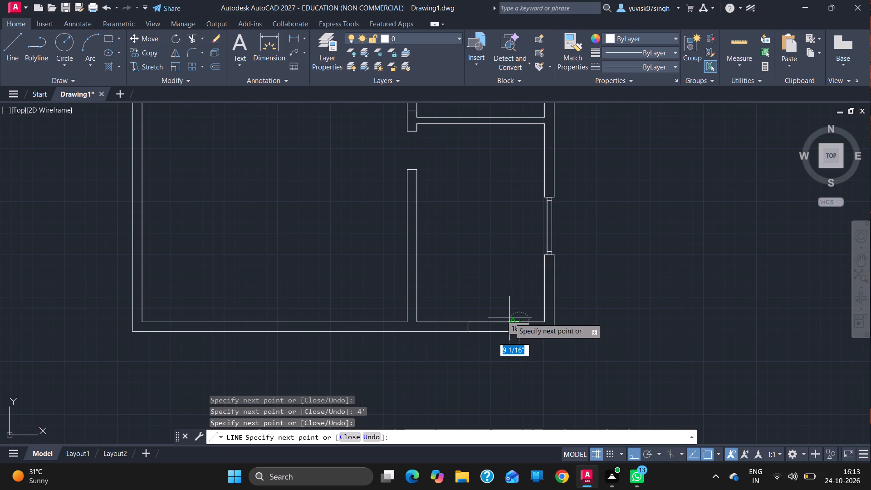
# Draw a cross line through the south wall, offset west of the east jamb by 3" plus 1".
pyautogui.press('3')
pyautogui.press('Return')
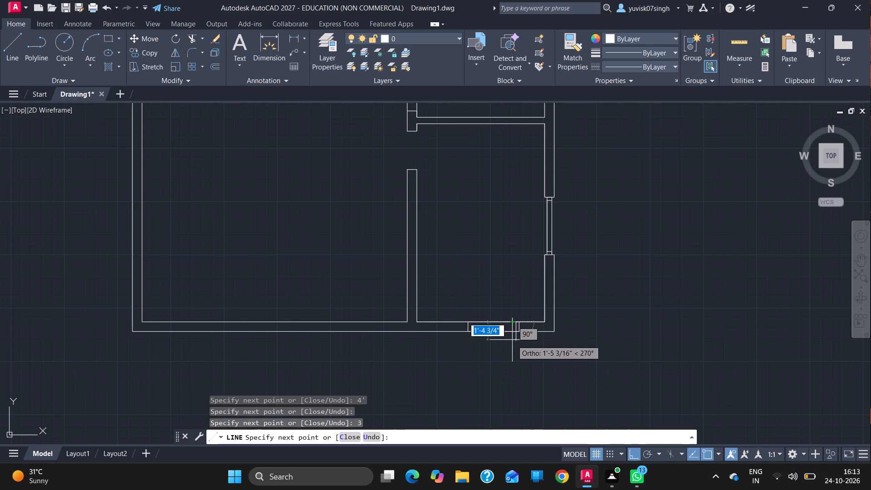
pyautogui.press('1')
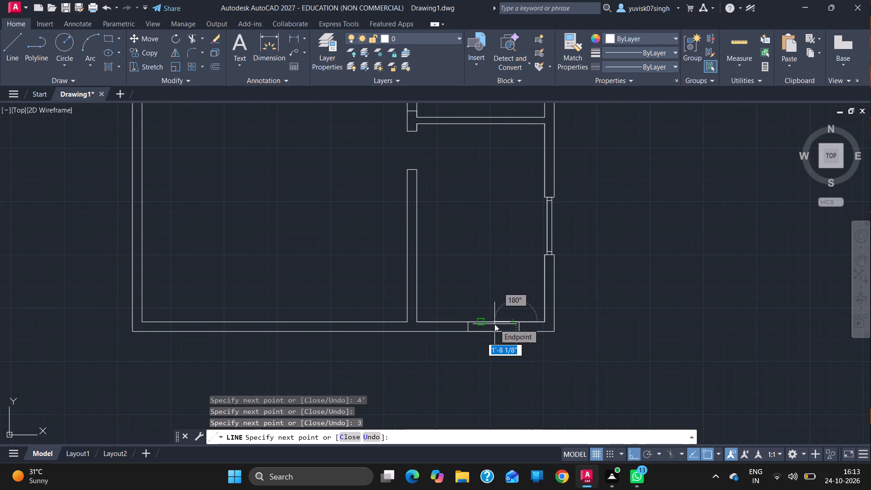
pyautogui.press('Return')
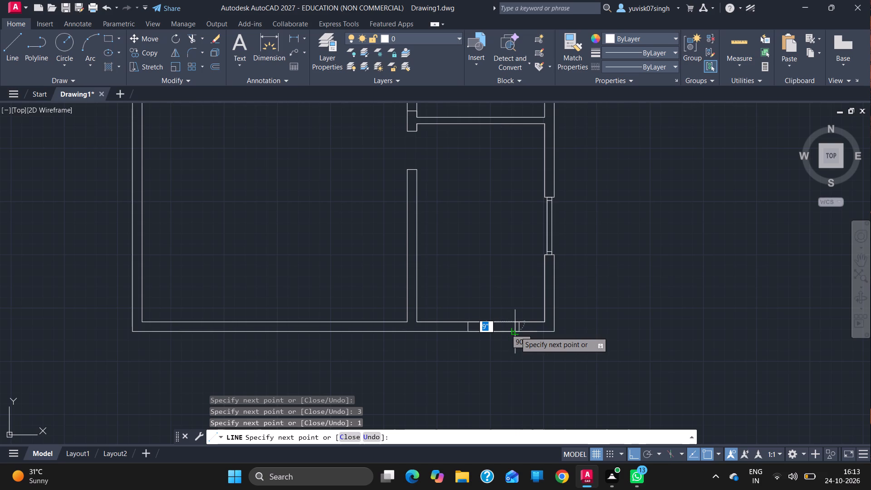
pyautogui.click(516, 331)
# Draw a 3'6" line west along the south wall's mid-thickness from the cross line, ending in another cross line spanning both wall faces.
pyautogui.keyDown('ctrl'); pyautogui.scroll(3, 516, 331); pyautogui.keyUp('ctrl')
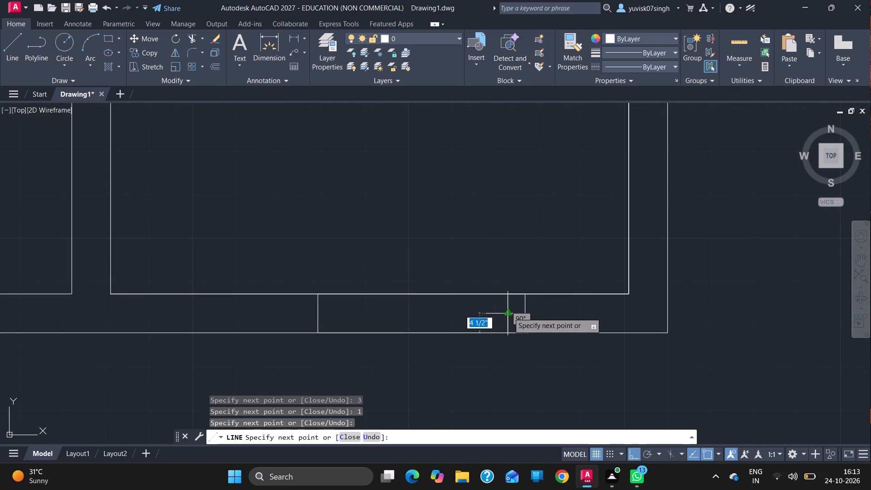
pyautogui.click(509, 313)
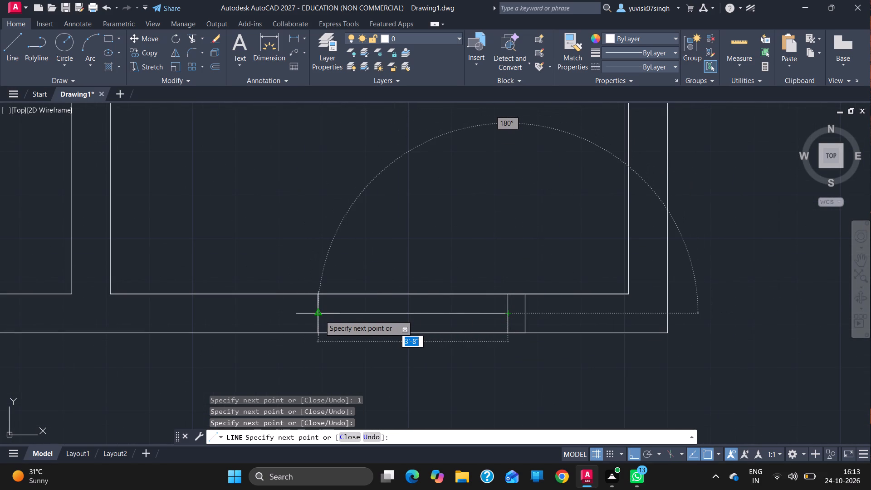
pyautogui.write("3'")
pyautogui.press('6')
pyautogui.press('Return')
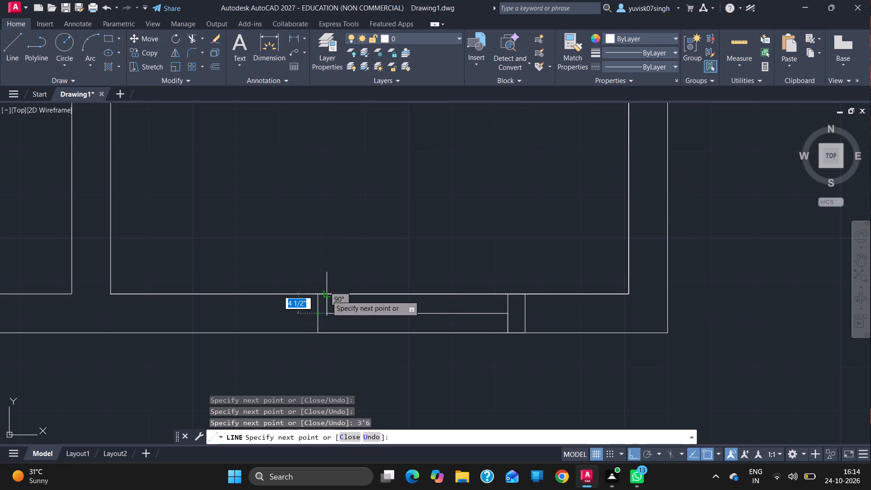
pyautogui.click(326, 295)
pyautogui.click(325, 333)
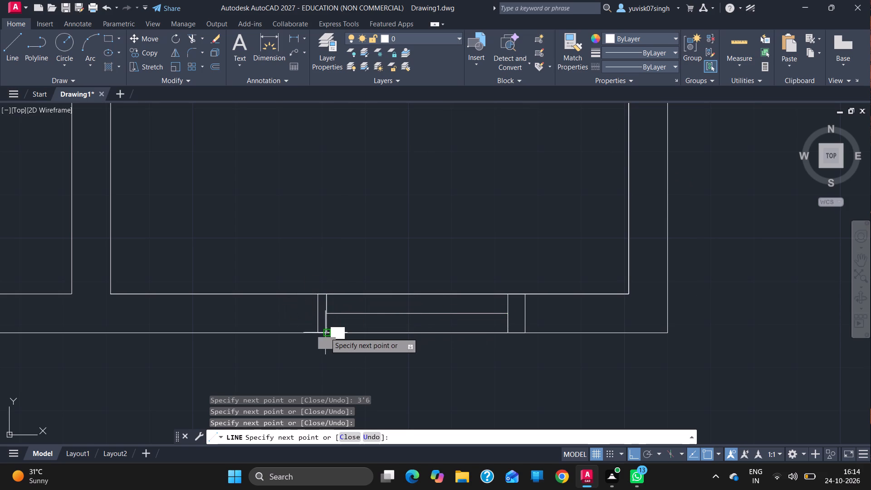
pyautogui.press('Escape')
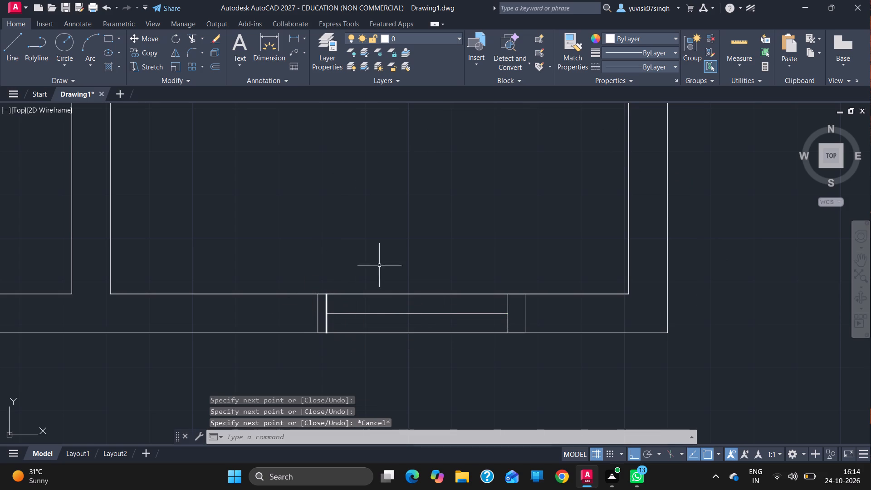
# Project both jambs of the door opening in the southwest room's north wall down to the south wall's outer face as lines.
pyautogui.keyDown('ctrl'); pyautogui.scroll(-2, 440, 230); pyautogui.keyUp('ctrl')
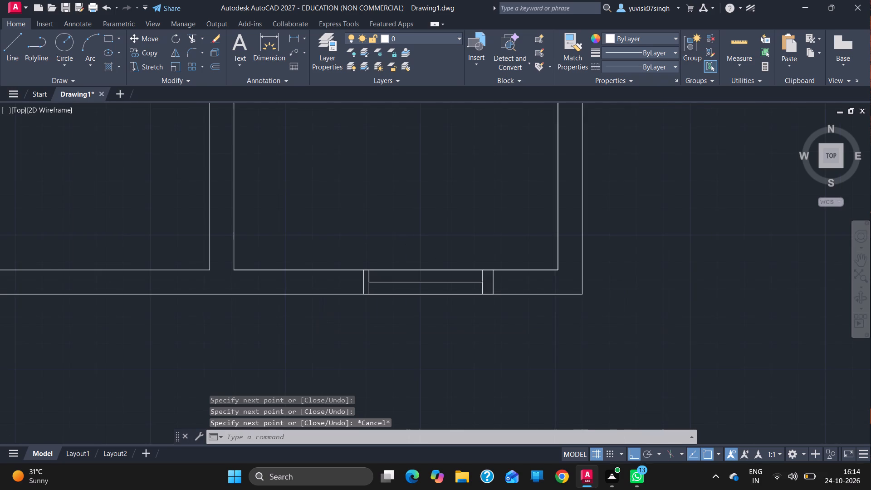
pyautogui.keyDown('ctrl'); pyautogui.scroll(-3, 440, 230); pyautogui.keyUp('ctrl')
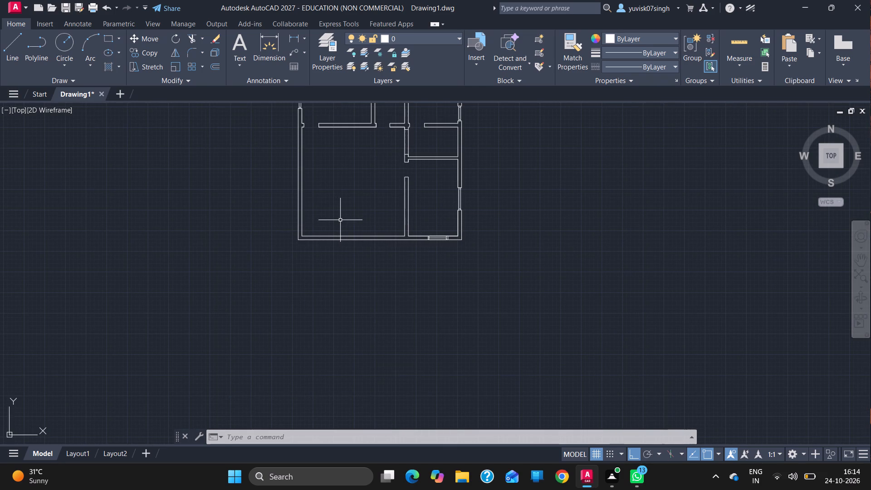
pyautogui.keyDown('ctrl'); pyautogui.scroll(2, 322, 239); pyautogui.keyUp('ctrl')
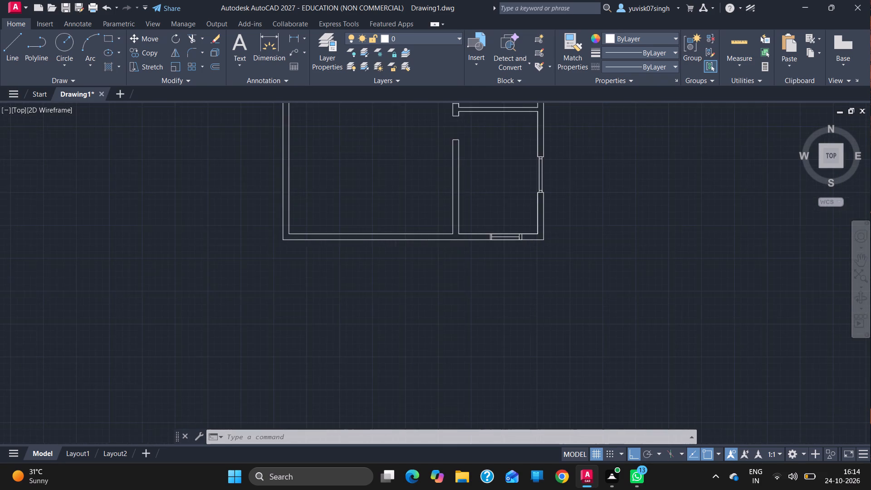
pyautogui.click(8, 37)
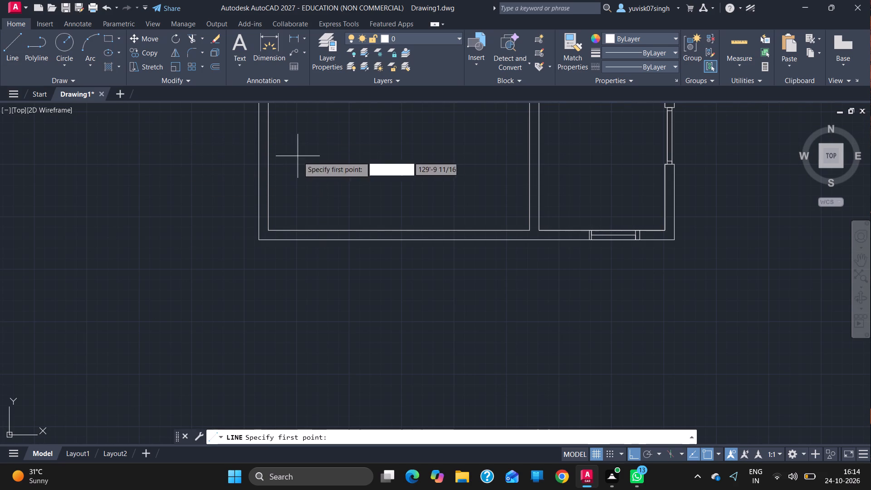
pyautogui.keyDown('ctrl'); pyautogui.scroll(-3, 321, 173); pyautogui.keyUp('ctrl')
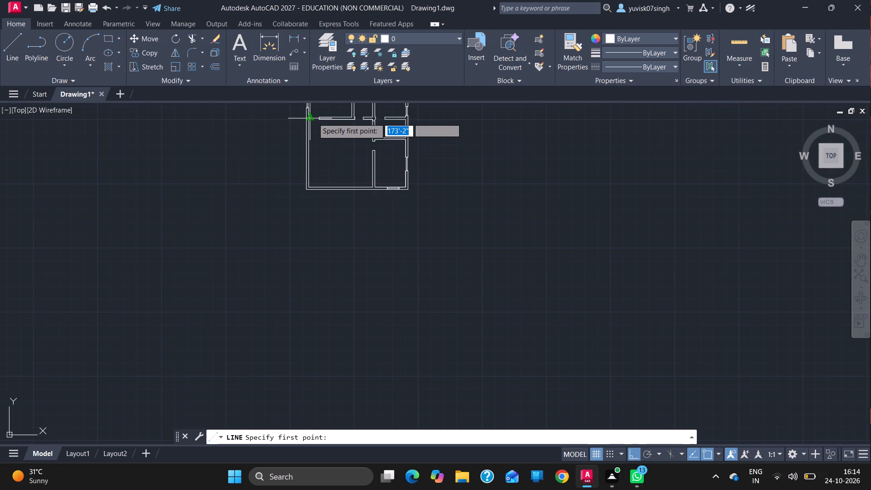
pyautogui.keyDown('ctrl'); pyautogui.scroll(2, 313, 118); pyautogui.keyUp('ctrl')
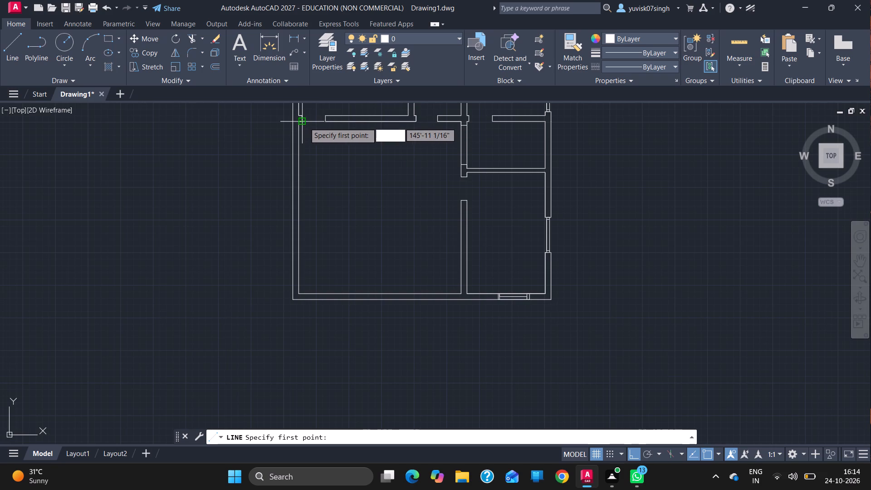
pyautogui.moveTo(304, 122); pyautogui.dragTo(301, 302)
pyautogui.click(301, 302)
pyautogui.press('Escape')
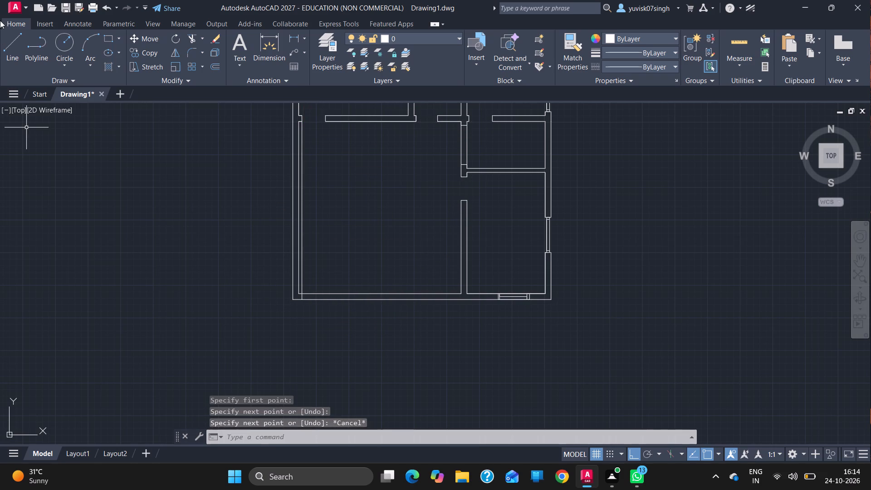
pyautogui.click(11, 39)
pyautogui.keyDown('ctrl'); pyautogui.scroll(-3, 11, 39); pyautogui.keyUp('ctrl')
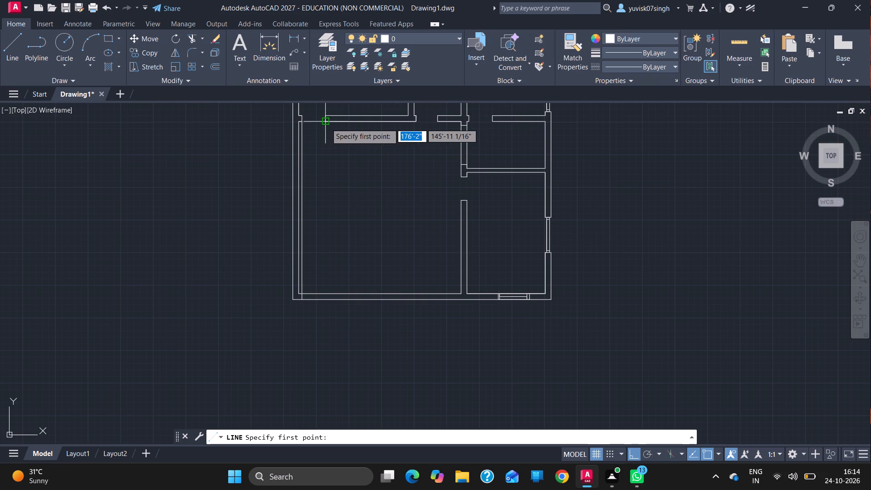
pyautogui.moveTo(326, 122); pyautogui.dragTo(329, 295)
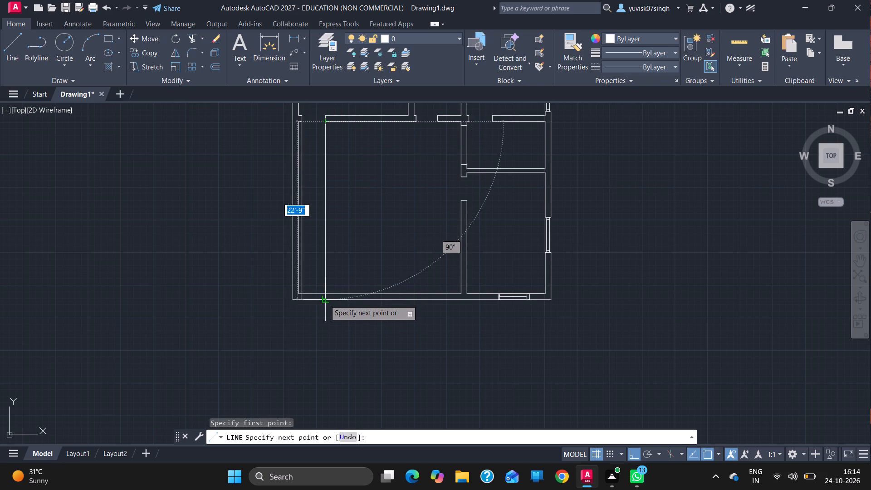
pyautogui.click(325, 300)
pyautogui.press('Escape')
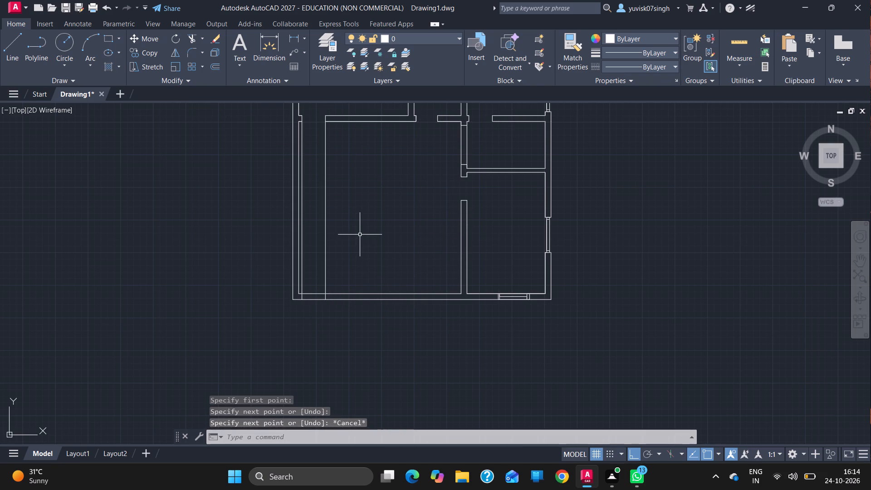
# Trim the projected jamb lines inside the southwest room and the south wall faces between them to open a doorway.
pyautogui.write('tr')
pyautogui.press('Return')
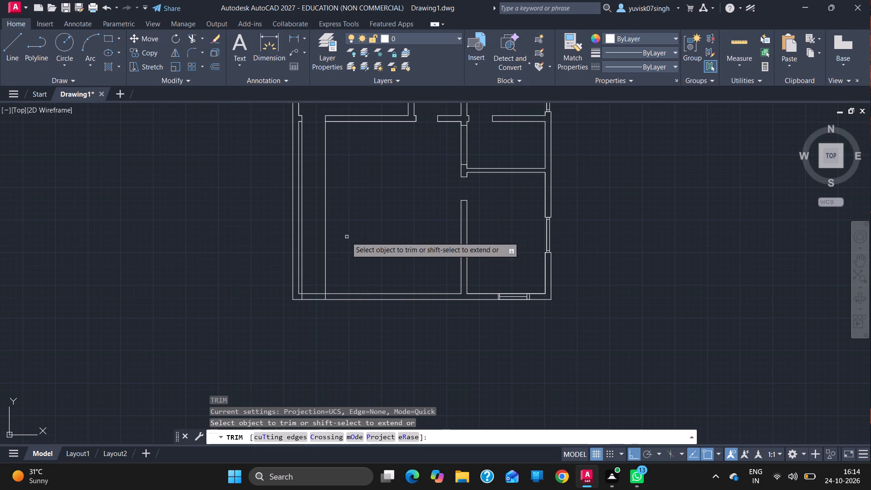
pyautogui.moveTo(346, 237); pyautogui.dragTo(316, 308)
pyautogui.click(303, 284)
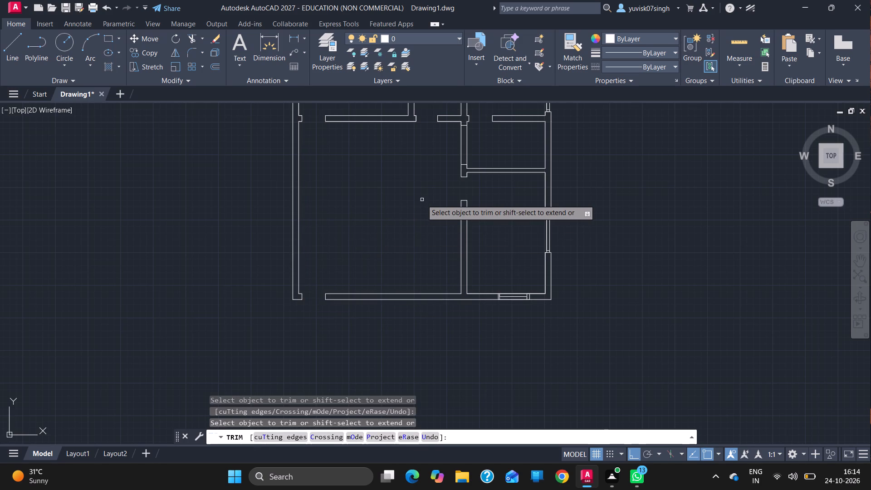
pyautogui.press('Escape')
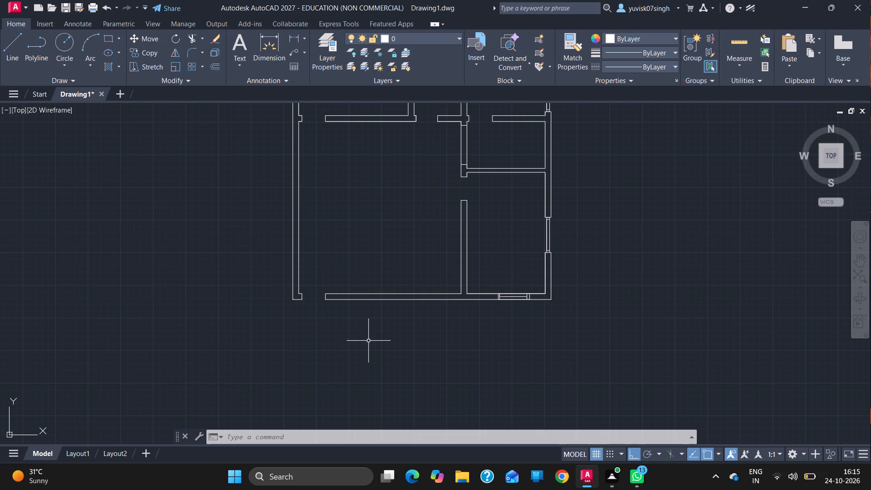
# Draw a 3" wide window frame across the south wall, starting 2'6" east of the doorway's east jamb.
pyautogui.keyDown('ctrl'); pyautogui.scroll(2, 368, 341); pyautogui.keyUp('ctrl')
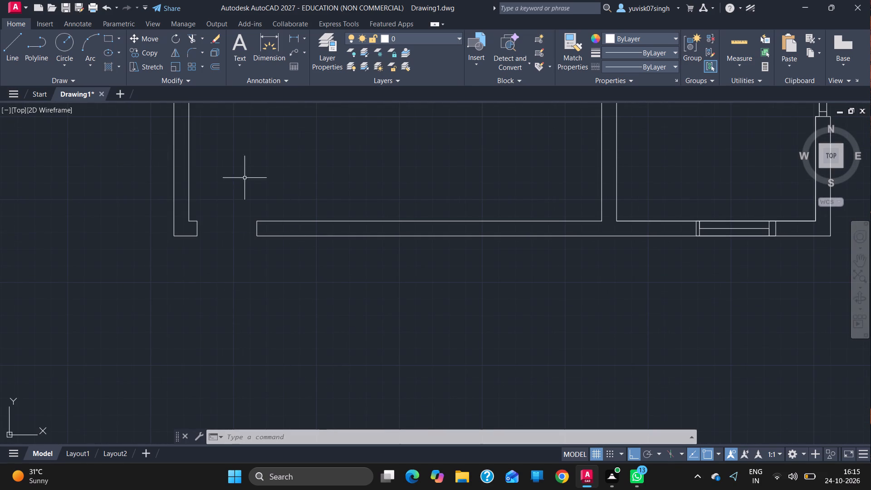
pyautogui.click(8, 53)
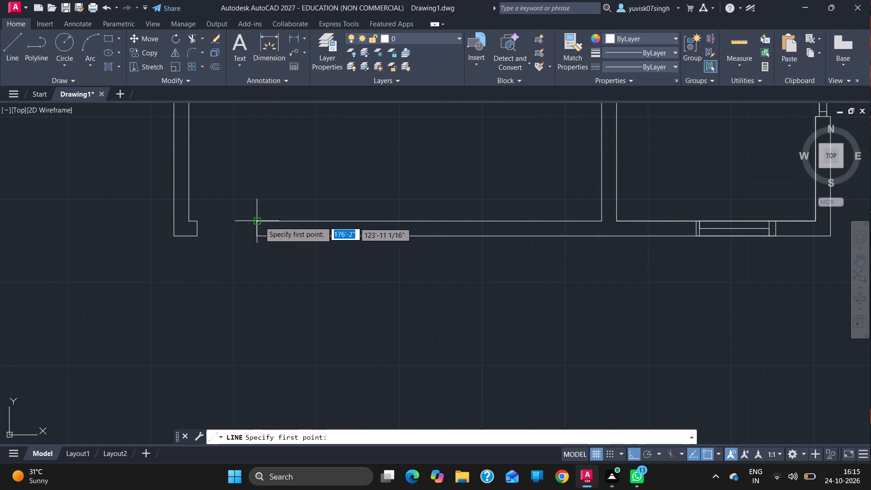
pyautogui.moveTo(258, 219); pyautogui.dragTo(348, 225)
pyautogui.press('2')
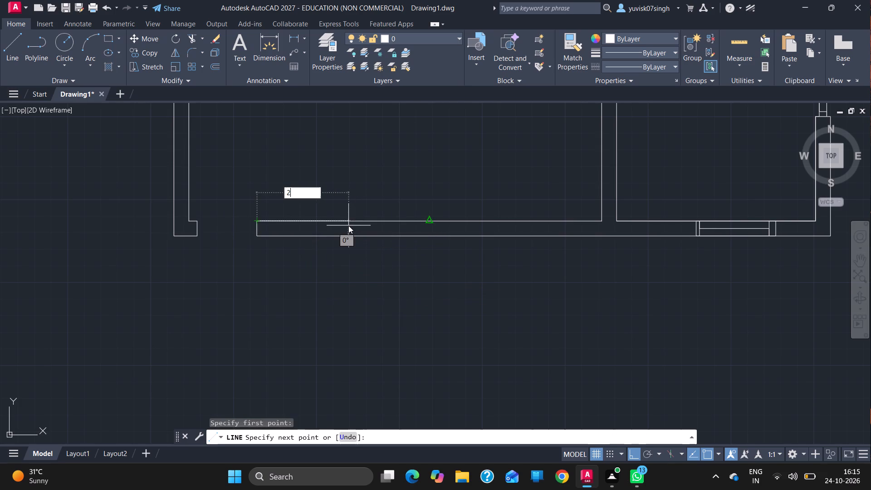
pyautogui.write("'6")
pyautogui.press('Return')
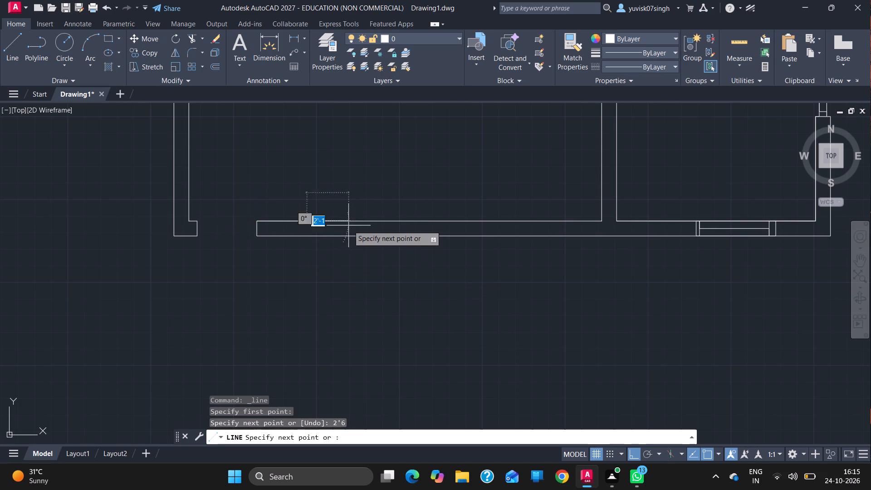
pyautogui.click(309, 236)
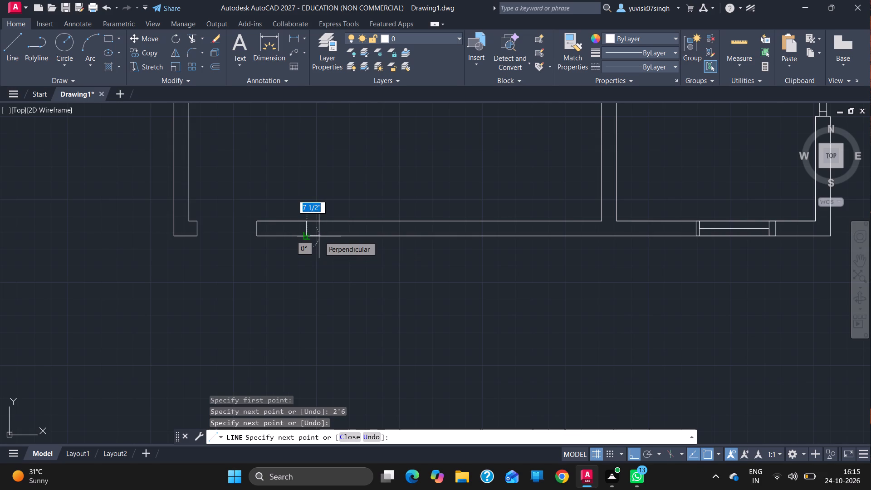
pyautogui.press('3')
pyautogui.press('Return')
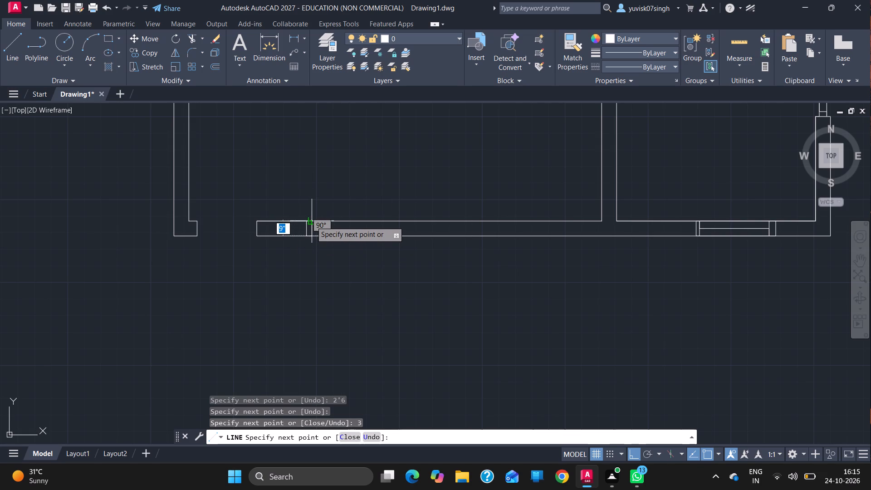
pyautogui.click(311, 221)
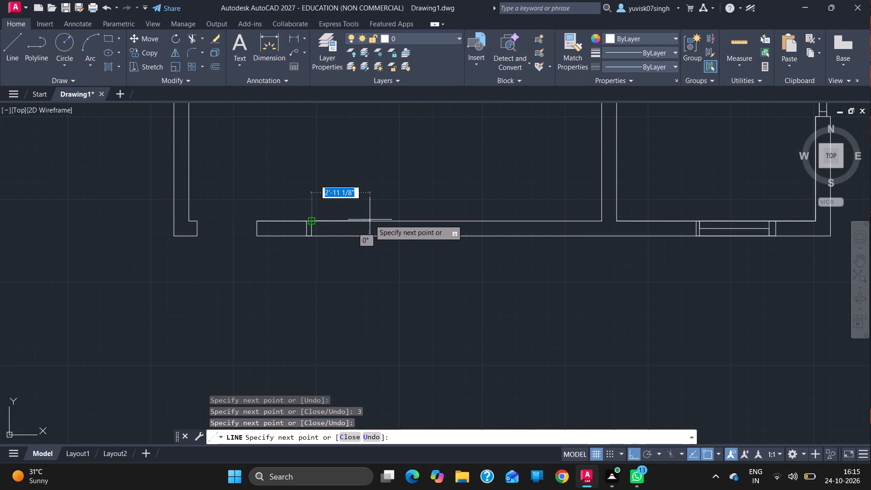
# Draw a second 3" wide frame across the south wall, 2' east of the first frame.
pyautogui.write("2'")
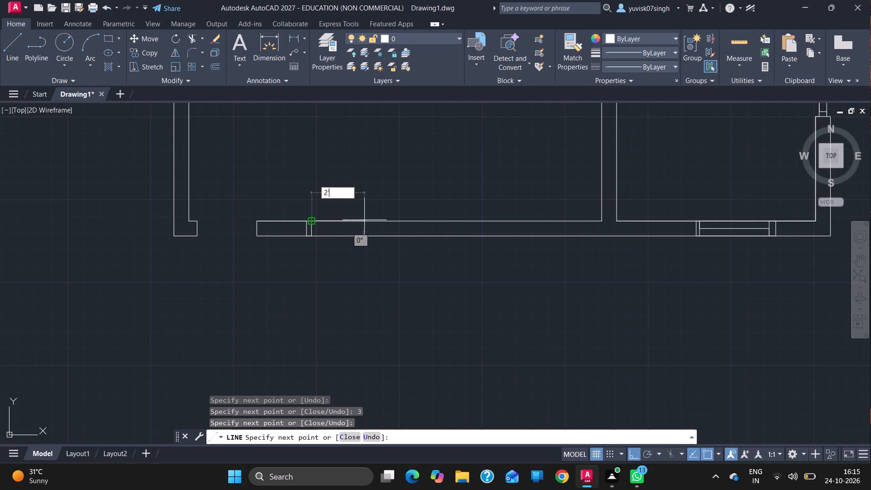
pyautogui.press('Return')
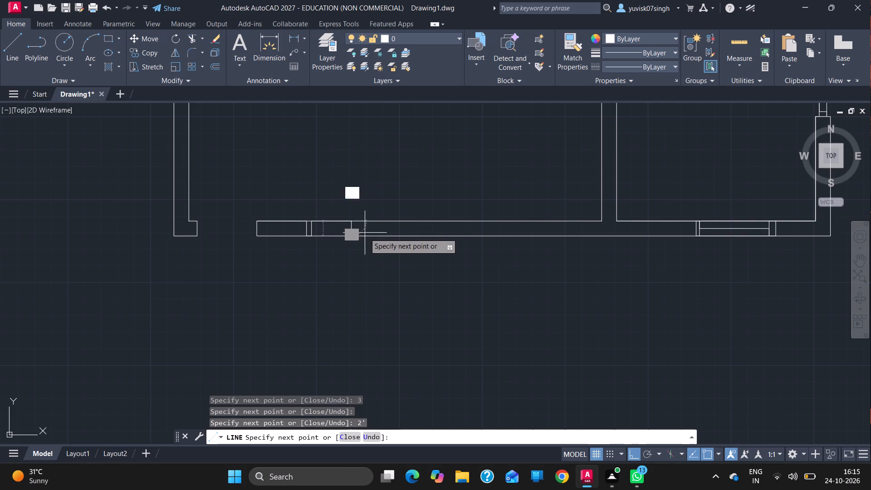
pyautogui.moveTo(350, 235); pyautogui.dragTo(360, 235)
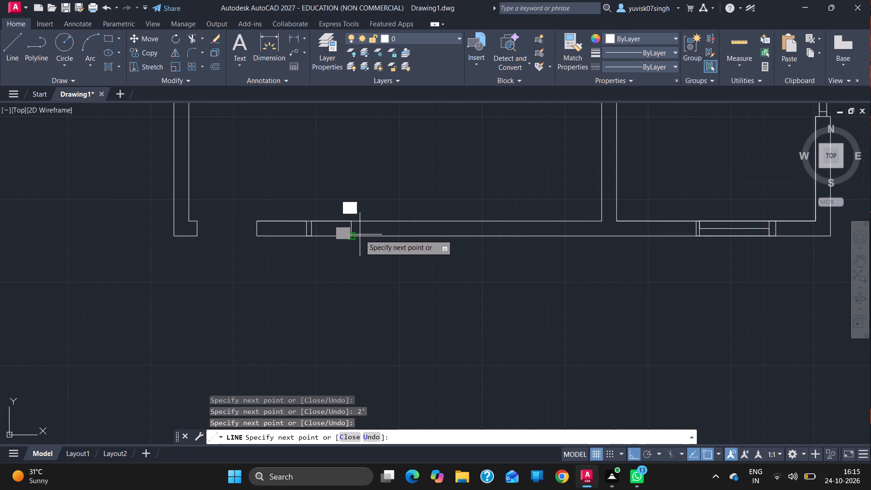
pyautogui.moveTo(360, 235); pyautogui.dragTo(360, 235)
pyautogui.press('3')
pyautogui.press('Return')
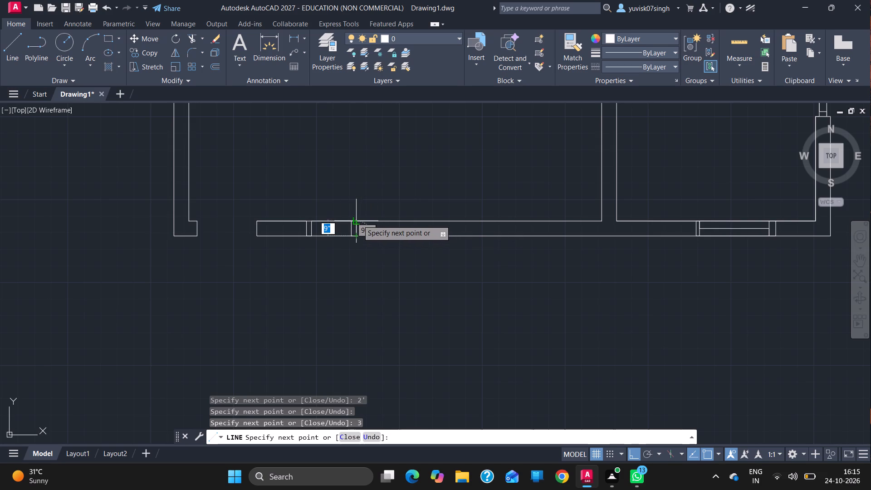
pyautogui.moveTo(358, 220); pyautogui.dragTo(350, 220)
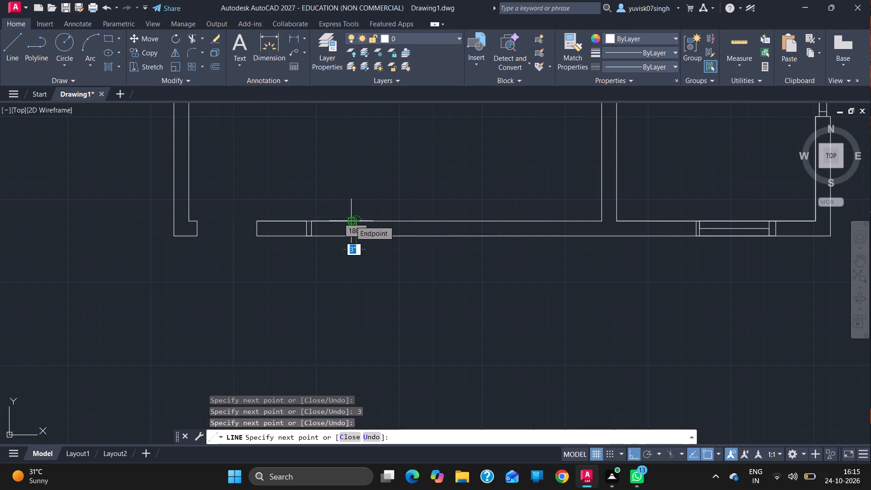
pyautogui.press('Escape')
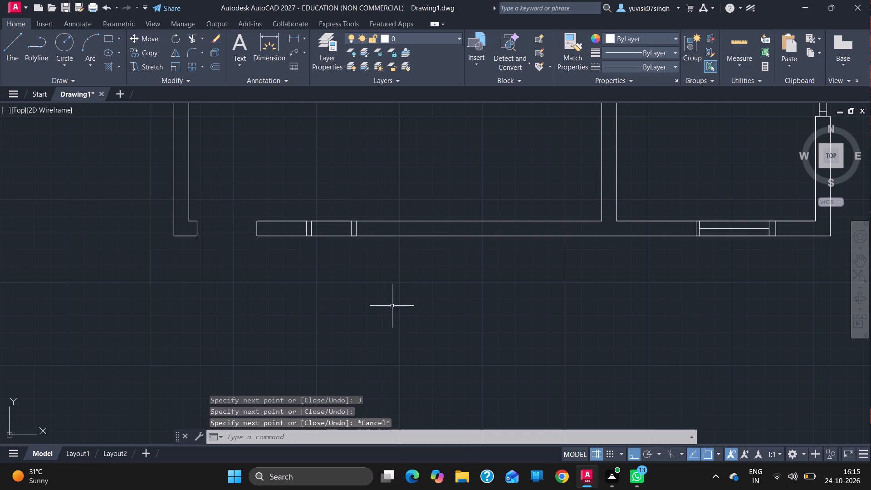
# Draw a 3" wide east frame across the south wall, its outer line 3' east of the first frame's west line.
pyautogui.click(6, 51)
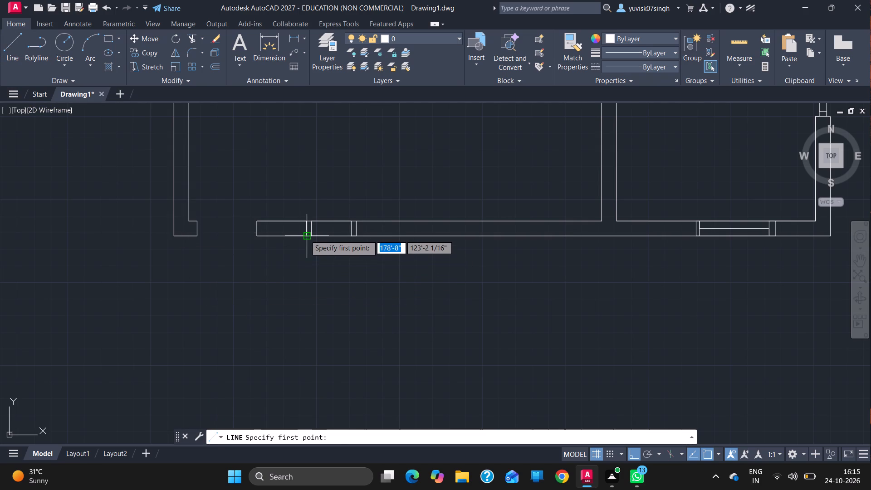
pyautogui.moveTo(305, 235); pyautogui.dragTo(356, 235)
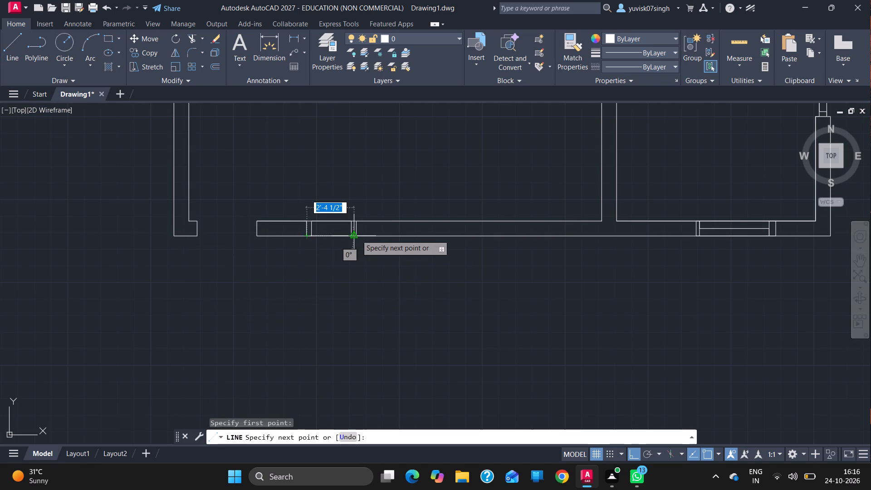
pyautogui.moveTo(356, 235); pyautogui.dragTo(377, 239)
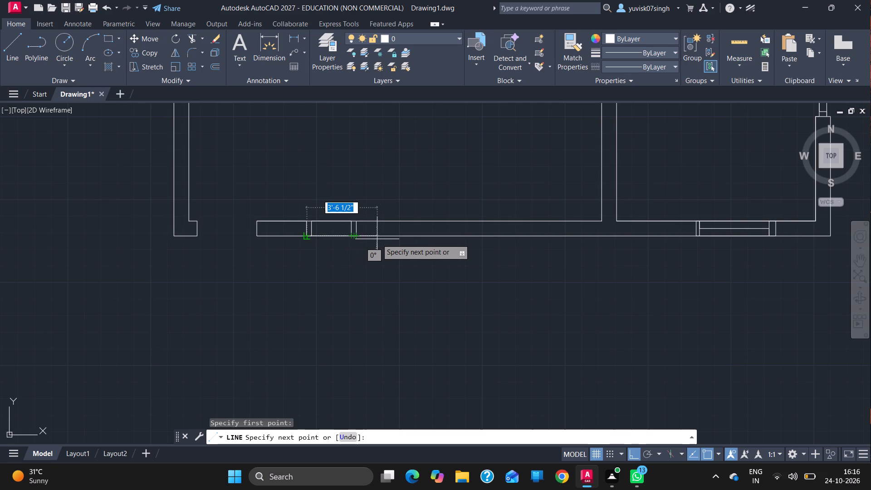
pyautogui.write("3'")
pyautogui.press('Return')
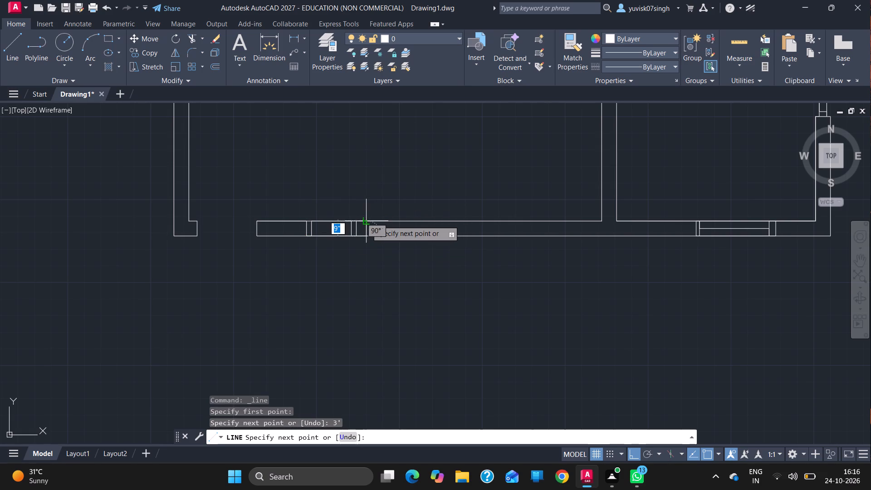
pyautogui.moveTo(367, 222); pyautogui.dragTo(359, 222)
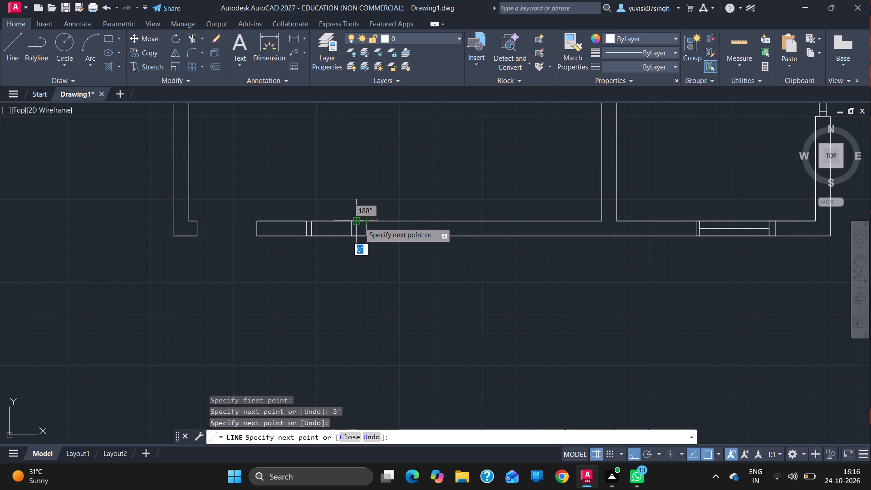
pyautogui.press('3')
pyautogui.press('Return')
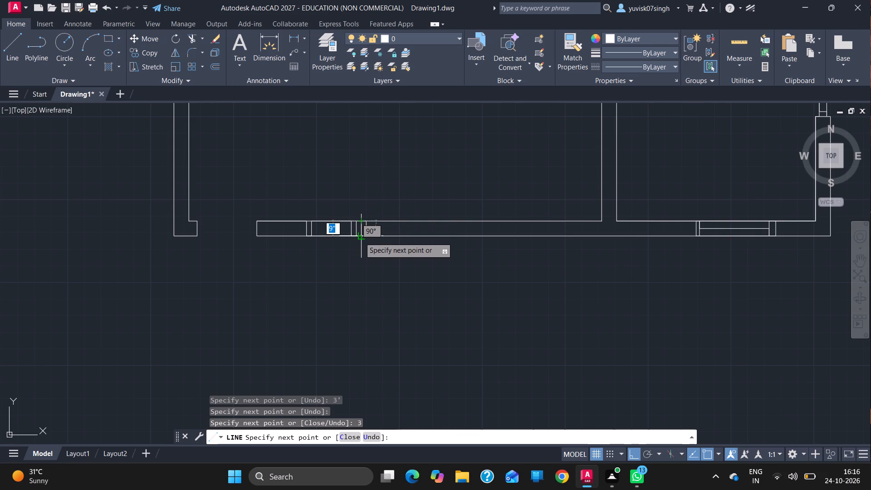
pyautogui.moveTo(360, 238); pyautogui.dragTo(361, 231)
# Draw the glazing line along the south wall's mid-thickness from the new east frame west to the first frame.
pyautogui.moveTo(361, 231); pyautogui.dragTo(315, 227)
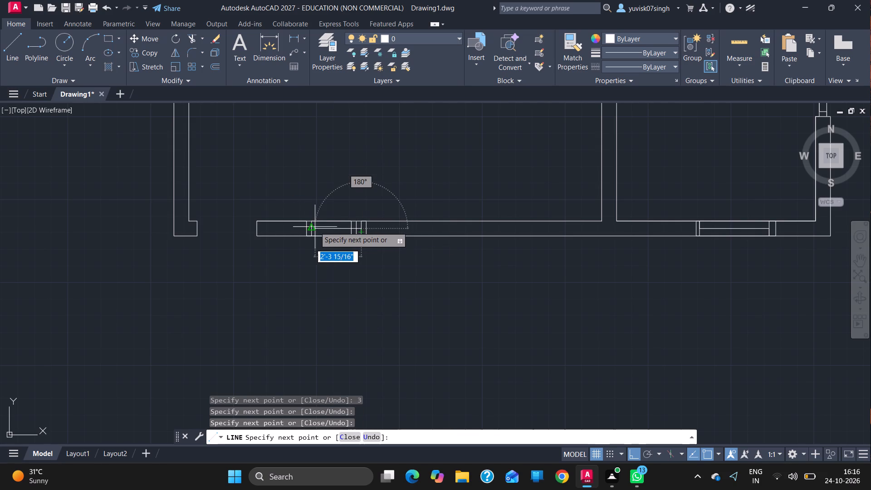
pyautogui.moveTo(315, 227); pyautogui.dragTo(313, 227)
pyautogui.click(313, 227)
pyautogui.press('Escape')
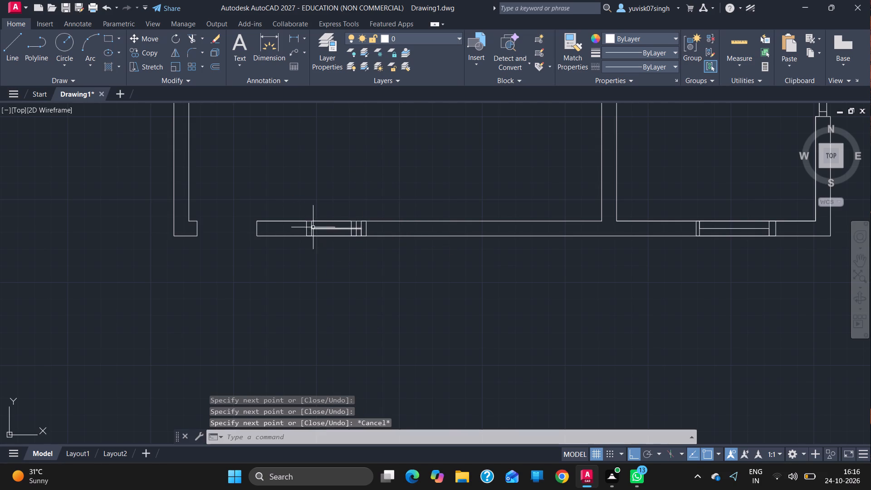
# Trim away the two leftover cross lines between the new window's west and east frames.
pyautogui.write('tr')
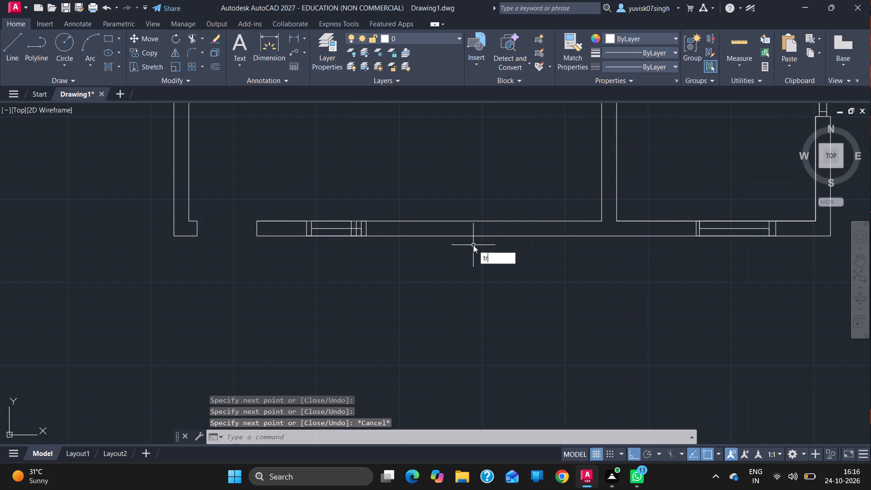
pyautogui.press('Return')
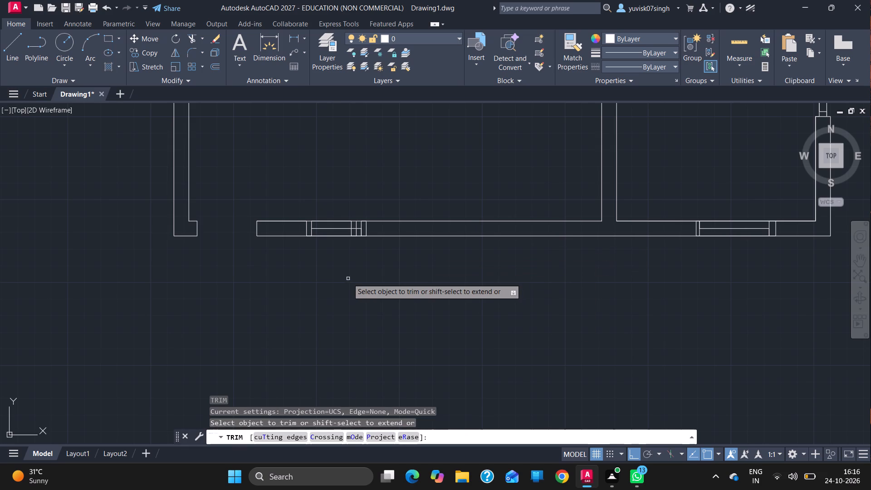
pyautogui.keyDown('ctrl'); pyautogui.scroll(3, 348, 279); pyautogui.keyUp('ctrl')
pyautogui.keyDown('ctrl'); pyautogui.scroll(-2, 355, 244); pyautogui.keyUp('ctrl')
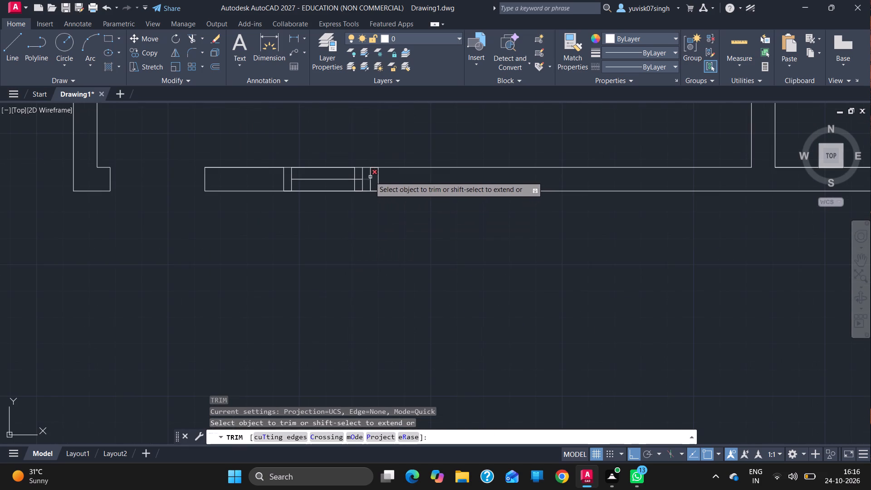
pyautogui.moveTo(363, 175); pyautogui.dragTo(358, 174)
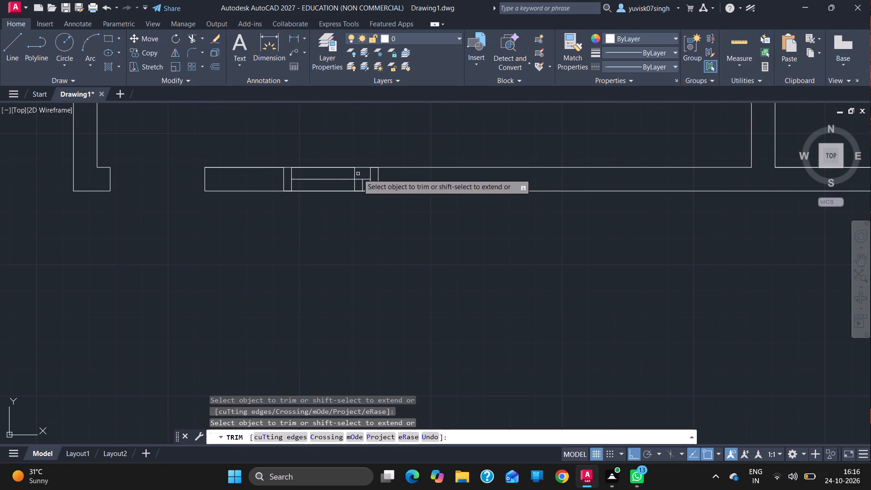
pyautogui.click(356, 173)
pyautogui.moveTo(356, 184); pyautogui.dragTo(359, 184)
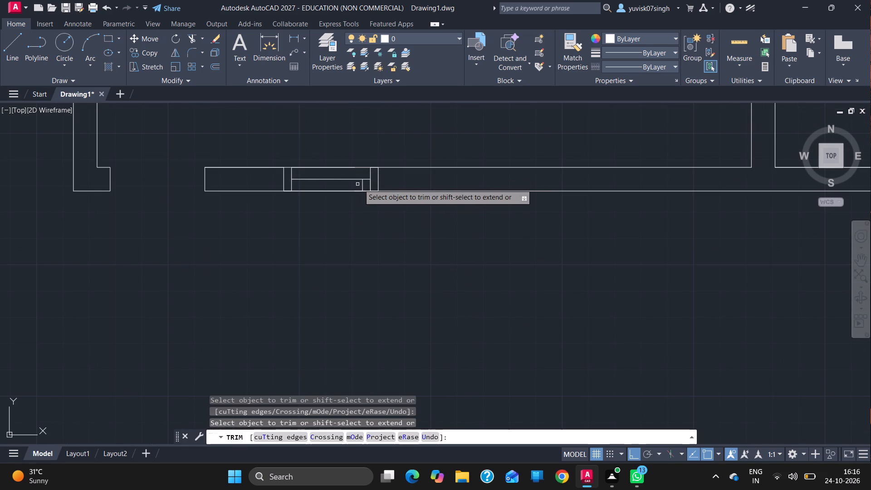
pyautogui.moveTo(359, 184); pyautogui.dragTo(363, 186)
pyautogui.click(363, 186)
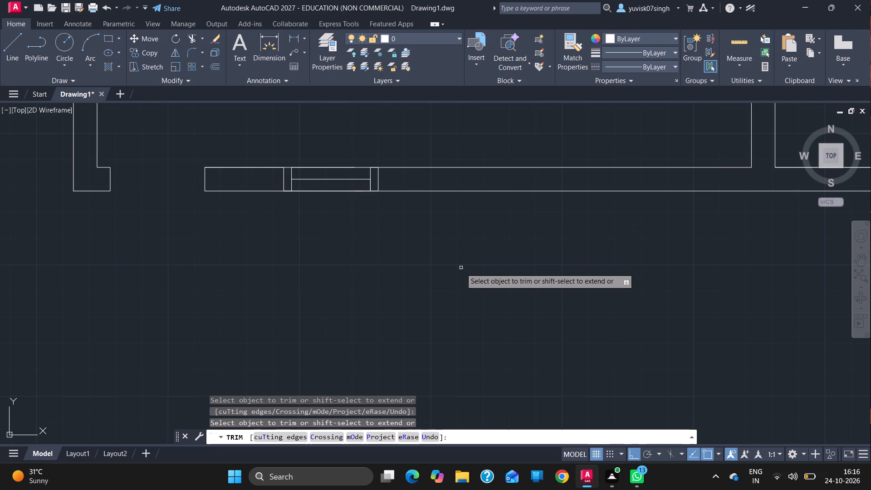
# Draw the new window's east jamb line across the south wall, 2'6" west of the interior partition's inner corner.
pyautogui.keyDown('ctrl'); pyautogui.scroll(-3, 461, 268); pyautogui.keyUp('ctrl')
pyautogui.keyDown('ctrl'); pyautogui.scroll(1, 499, 255); pyautogui.keyUp('ctrl')
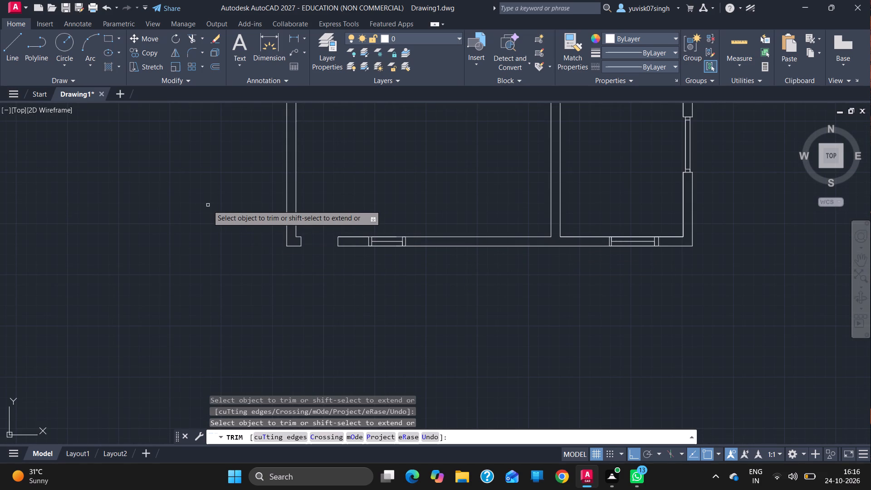
pyautogui.click(9, 54)
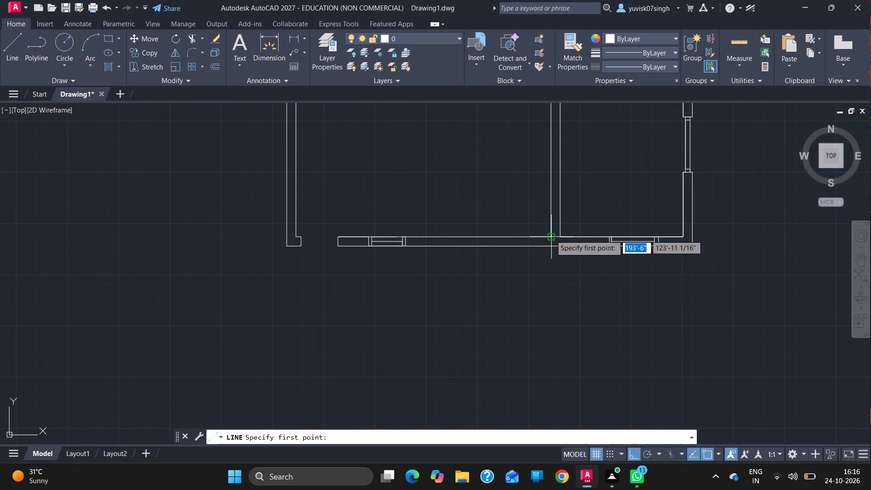
pyautogui.moveTo(551, 235); pyautogui.dragTo(503, 231)
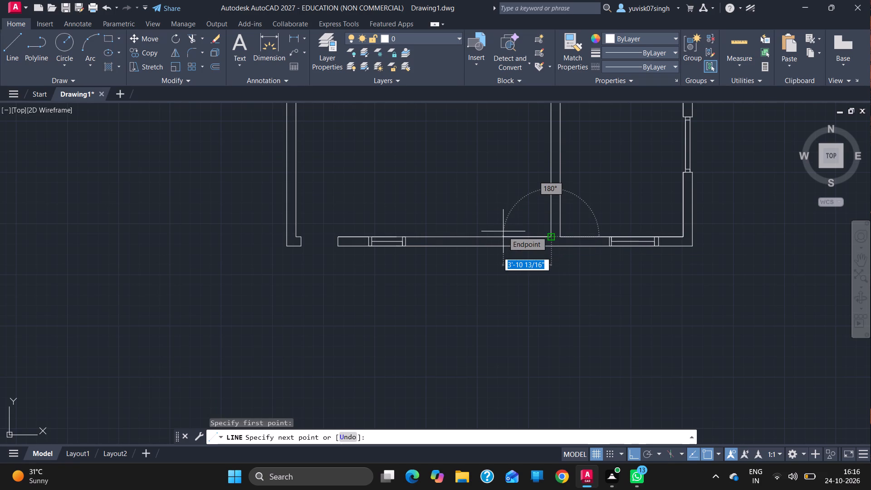
pyautogui.write("2'6")
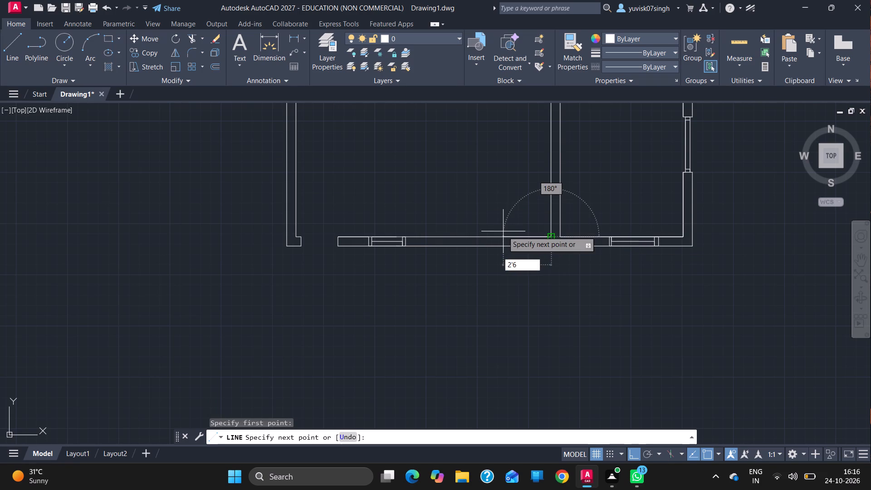
pyautogui.press('Return')
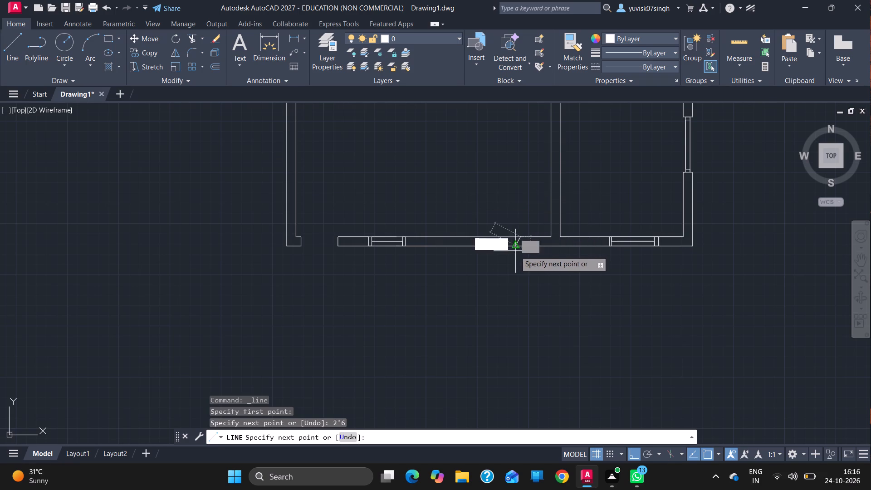
pyautogui.moveTo(521, 247); pyautogui.dragTo(477, 252)
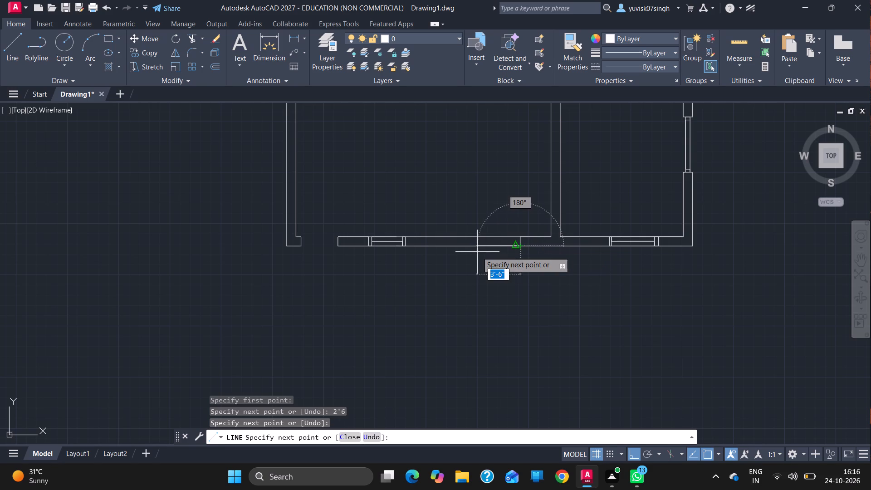
# Draw a 3" wide west frame across the south wall, its outer line 4' west of the new east jamb line.
pyautogui.write("3'")
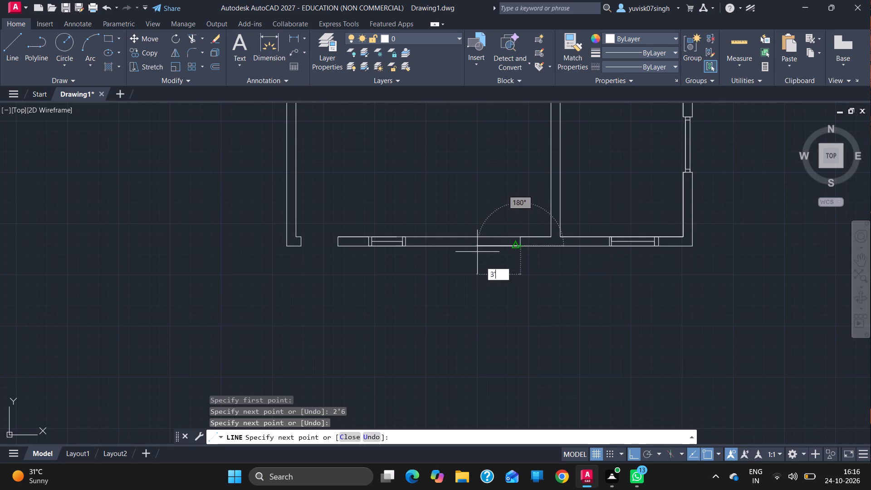
pyautogui.press('Return')
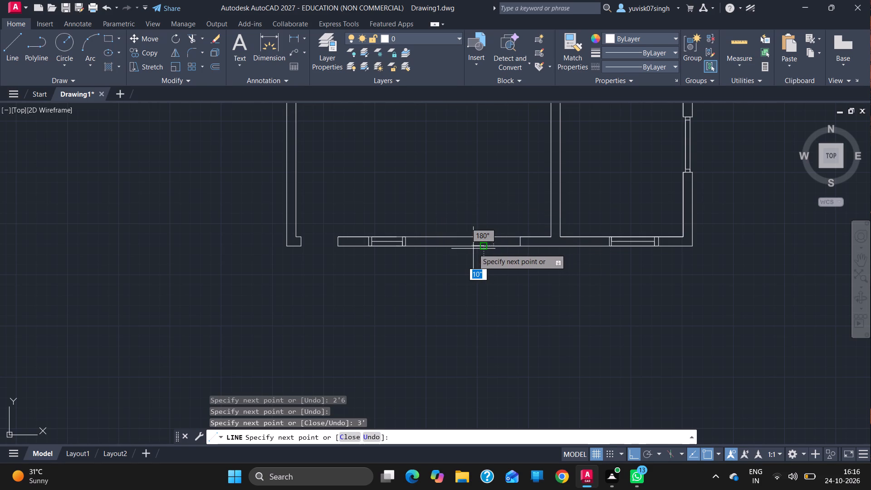
pyautogui.write("1'")
pyautogui.press('Return')
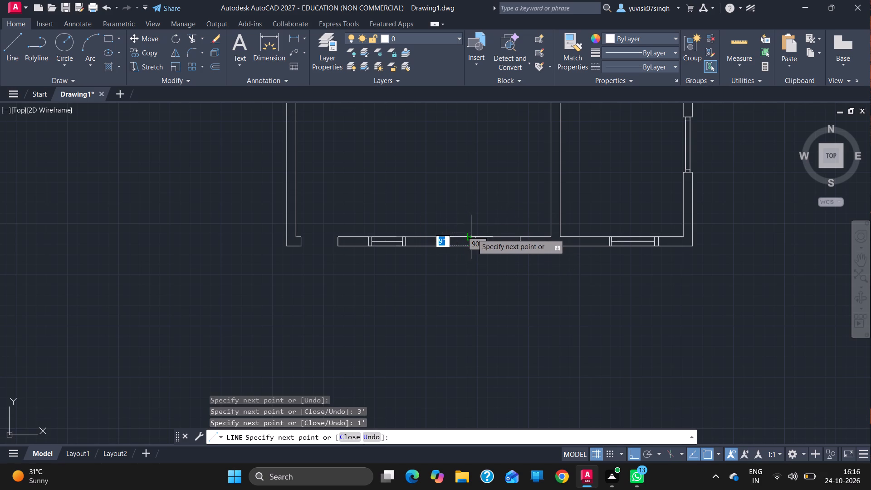
pyautogui.moveTo(472, 234); pyautogui.dragTo(477, 235)
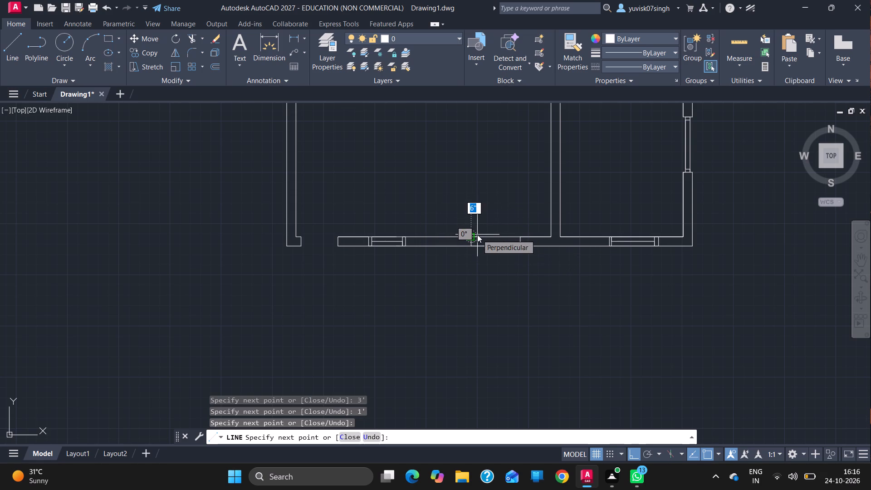
pyautogui.press('3')
pyautogui.press('Return')
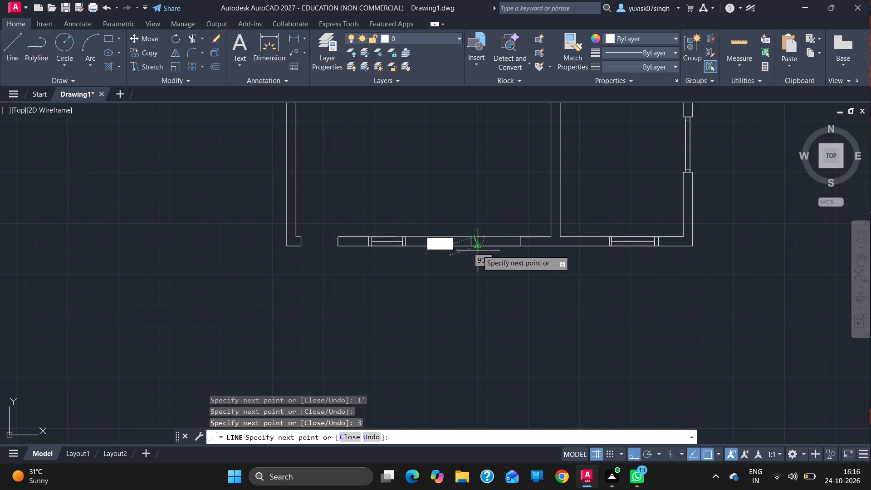
pyautogui.moveTo(473, 248); pyautogui.dragTo(474, 244)
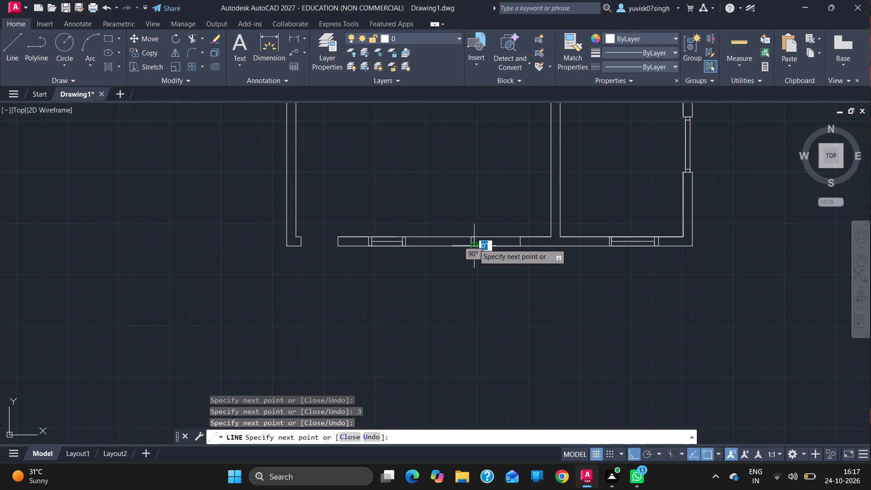
# Draw a 3'6" glazing line along the south wall's mid-thickness, running east from the new west frame.
pyautogui.moveTo(474, 244); pyautogui.dragTo(474, 242)
pyautogui.moveTo(474, 242); pyautogui.dragTo(519, 242)
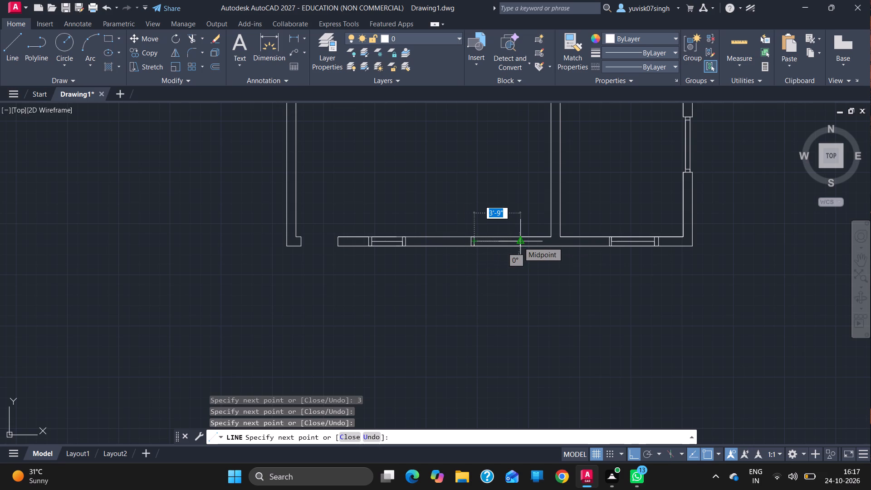
pyautogui.write("3'6")
pyautogui.press('Return')
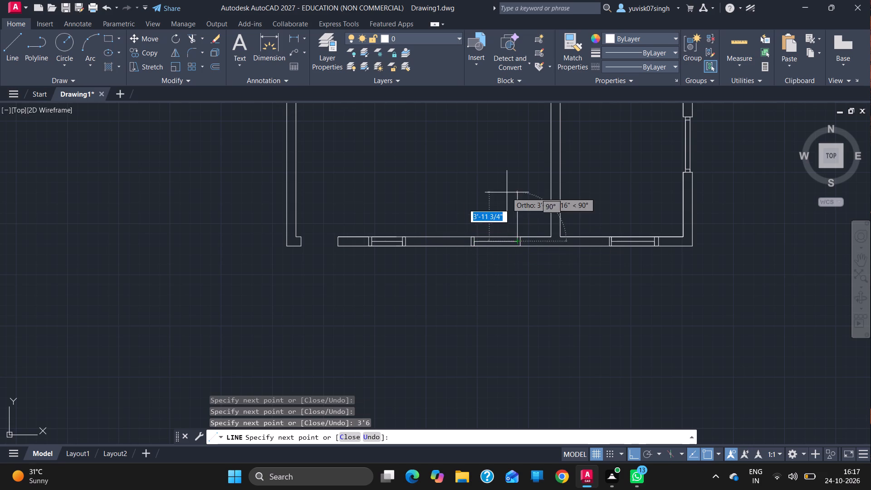
# Draw the east frame's inner line across the full south wall thickness at the glazing line's east end.
pyautogui.keyDown('ctrl'); pyautogui.scroll(4, 506, 214); pyautogui.keyUp('ctrl')
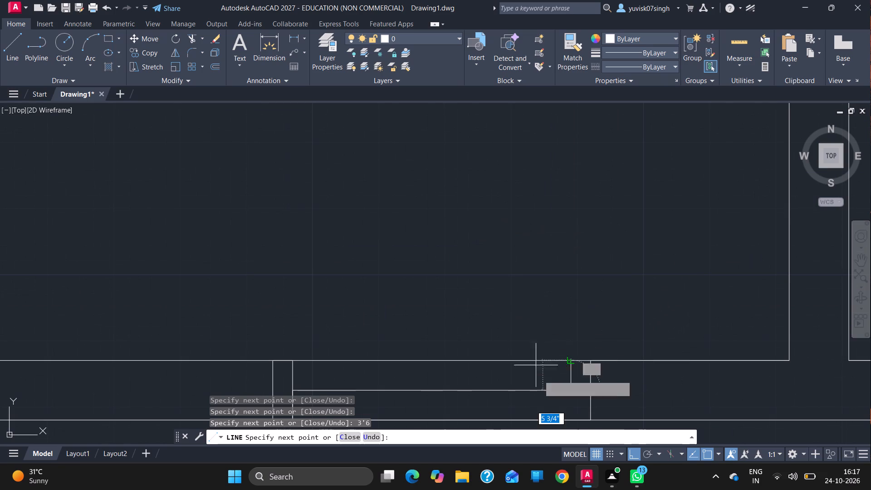
pyautogui.moveTo(572, 359); pyautogui.dragTo(572, 405)
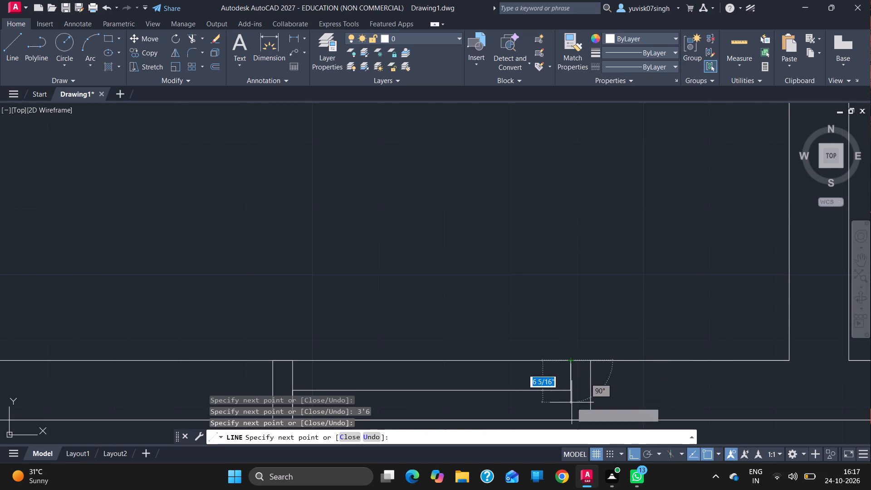
pyautogui.moveTo(572, 405); pyautogui.dragTo(569, 421)
pyautogui.click(569, 421)
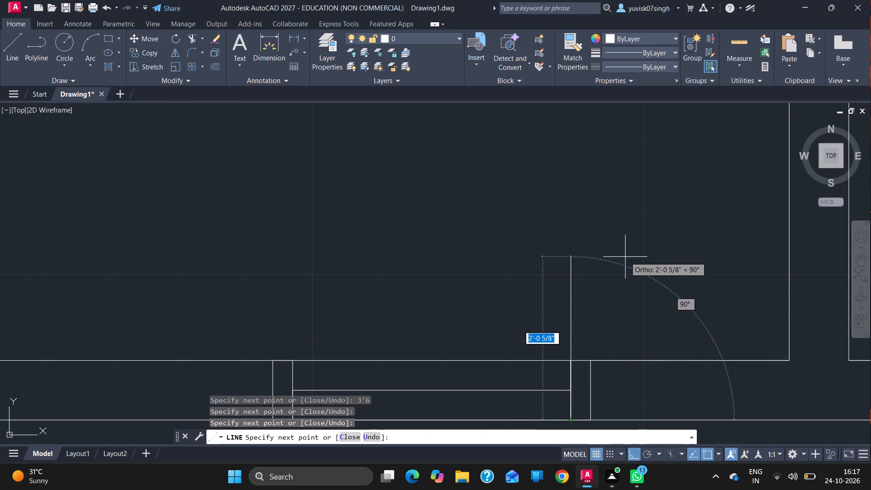
pyautogui.press('Escape')
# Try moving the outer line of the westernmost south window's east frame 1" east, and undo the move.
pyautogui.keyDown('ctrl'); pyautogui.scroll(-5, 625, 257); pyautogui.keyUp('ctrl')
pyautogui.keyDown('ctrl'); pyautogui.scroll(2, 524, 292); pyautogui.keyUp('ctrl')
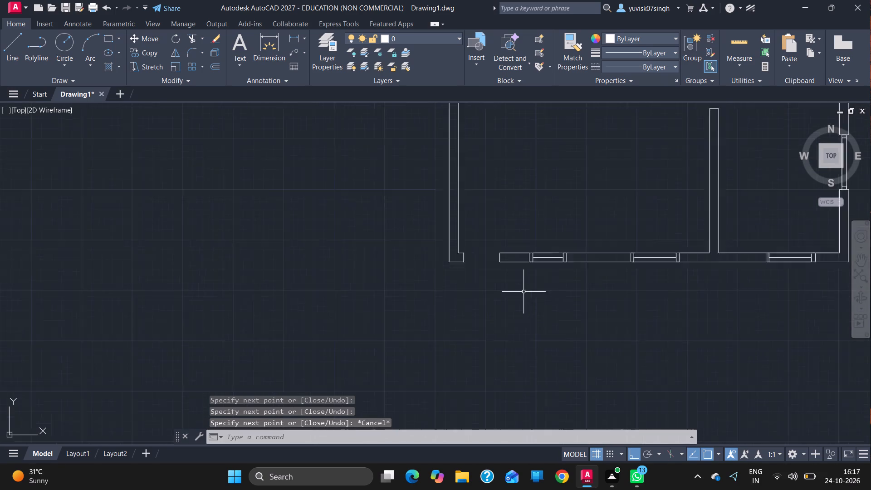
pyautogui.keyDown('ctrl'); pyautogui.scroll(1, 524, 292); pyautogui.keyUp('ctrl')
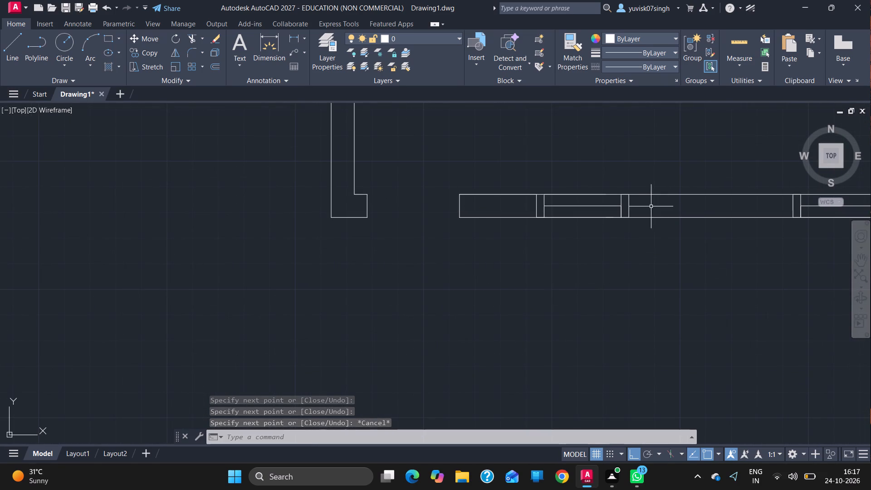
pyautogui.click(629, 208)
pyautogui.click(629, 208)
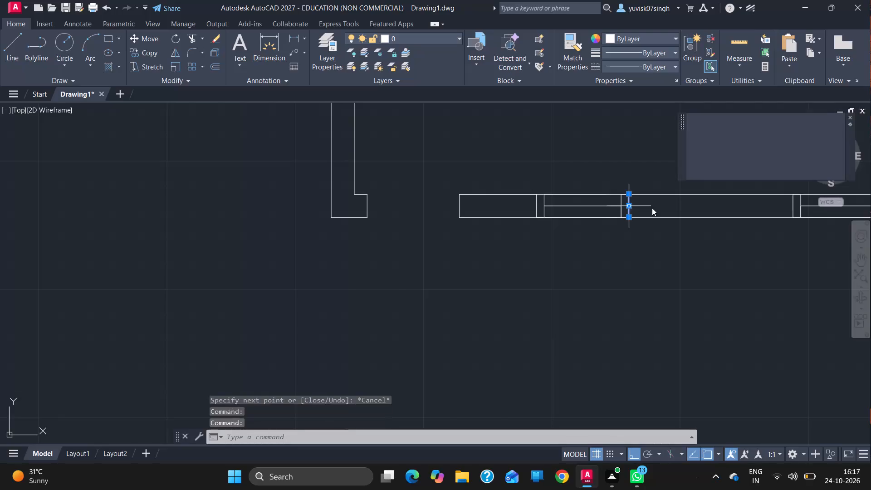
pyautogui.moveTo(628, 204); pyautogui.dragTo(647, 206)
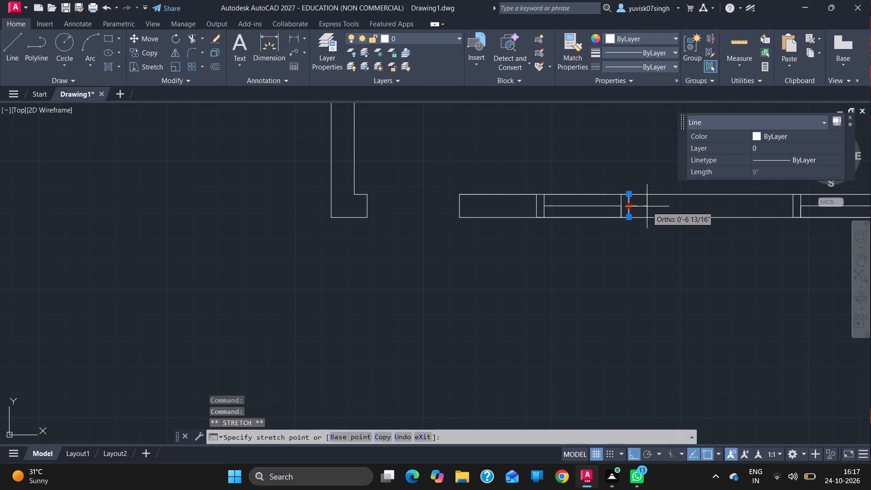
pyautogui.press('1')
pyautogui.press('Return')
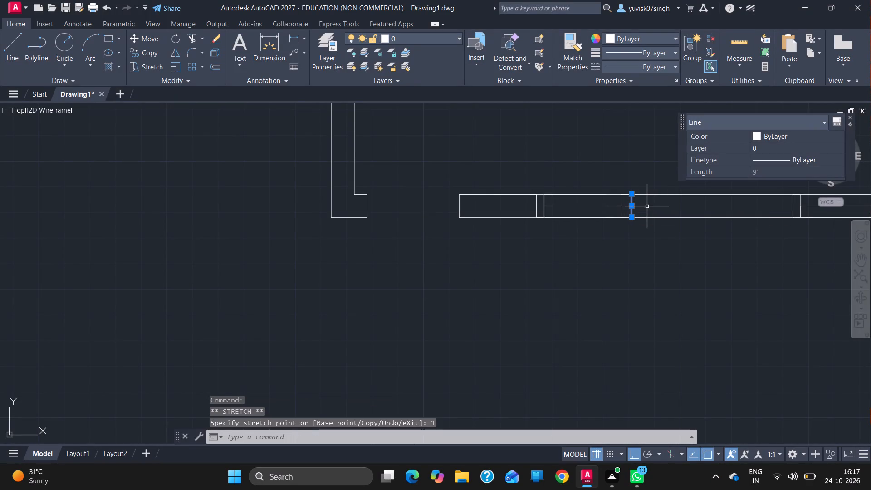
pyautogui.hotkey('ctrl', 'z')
# Move the outer line of the westernmost south window's east frame 1' east.
pyautogui.click(627, 205)
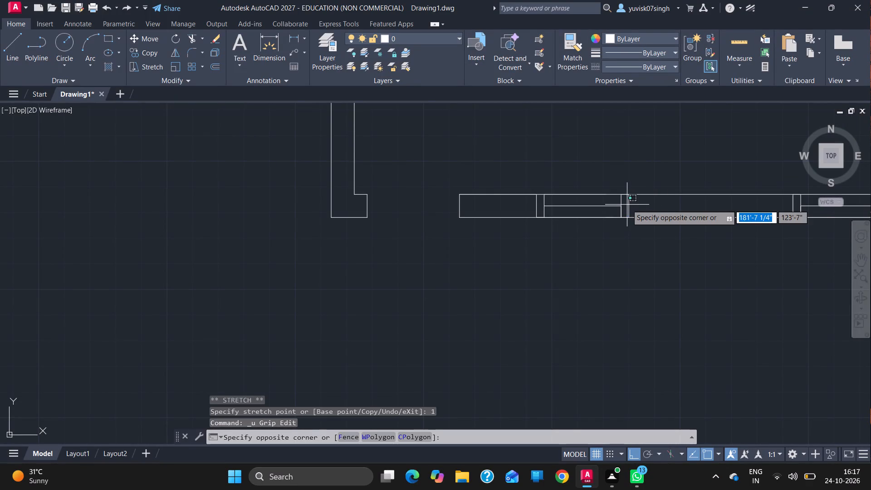
pyautogui.click(628, 206)
pyautogui.click(628, 206)
pyautogui.click(628, 206)
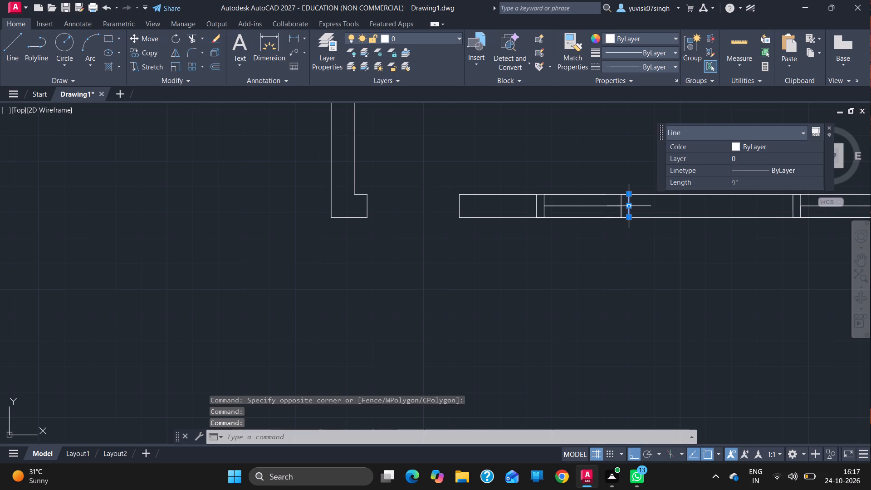
pyautogui.moveTo(631, 206); pyautogui.dragTo(641, 205)
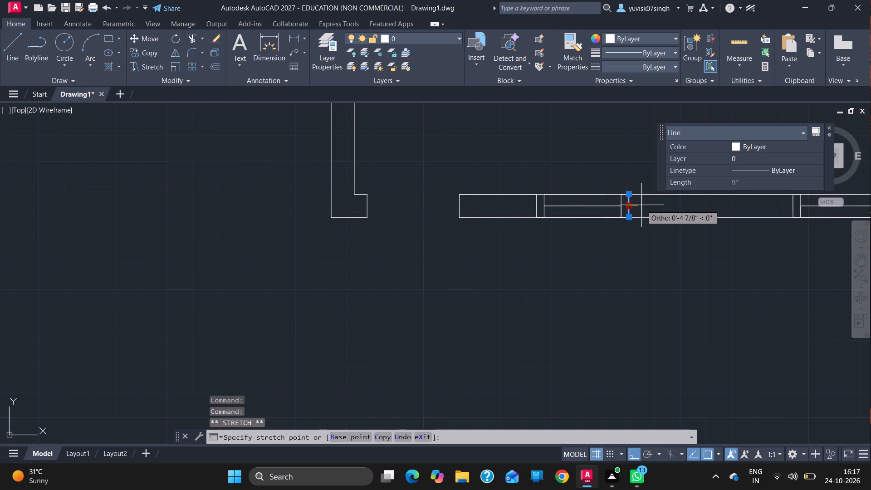
pyautogui.write("1'")
pyautogui.press('Return')
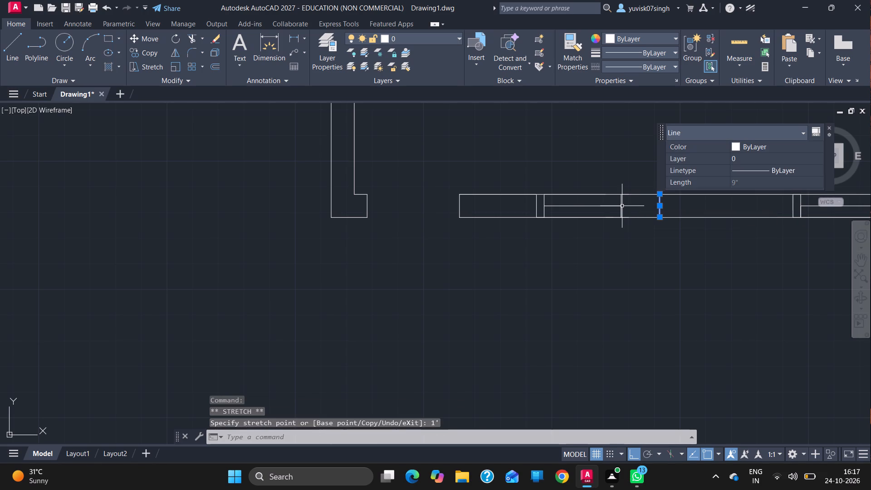
# Stretch the east end of the westernmost south window's glazing line 1' east.
pyautogui.click(622, 206)
pyautogui.doubleClick(622, 206)
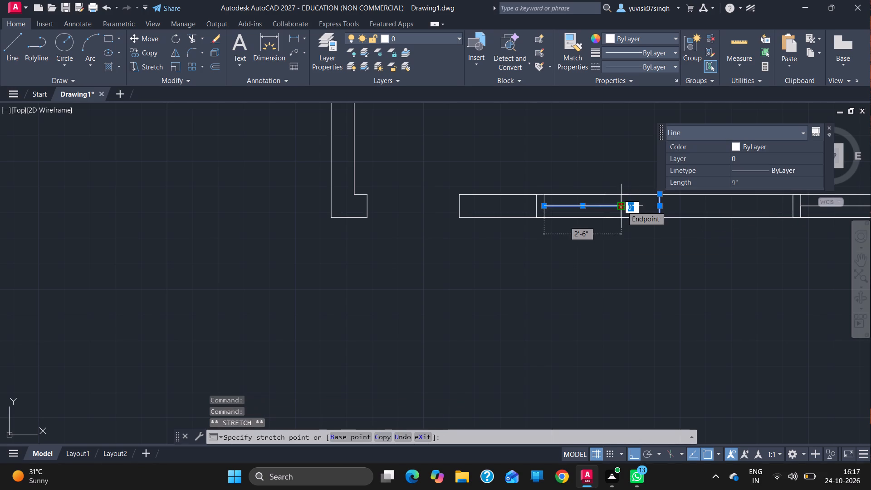
pyautogui.moveTo(622, 206); pyautogui.dragTo(638, 207)
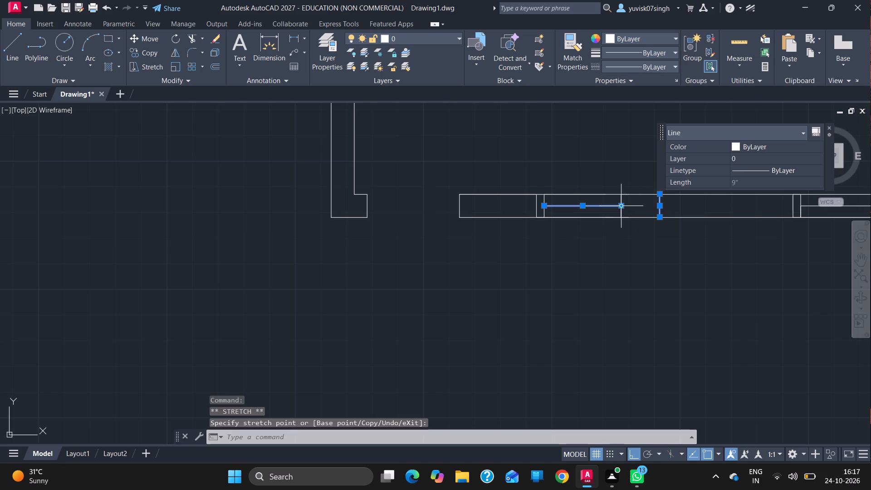
pyautogui.moveTo(623, 206); pyautogui.dragTo(634, 205)
pyautogui.write("1'")
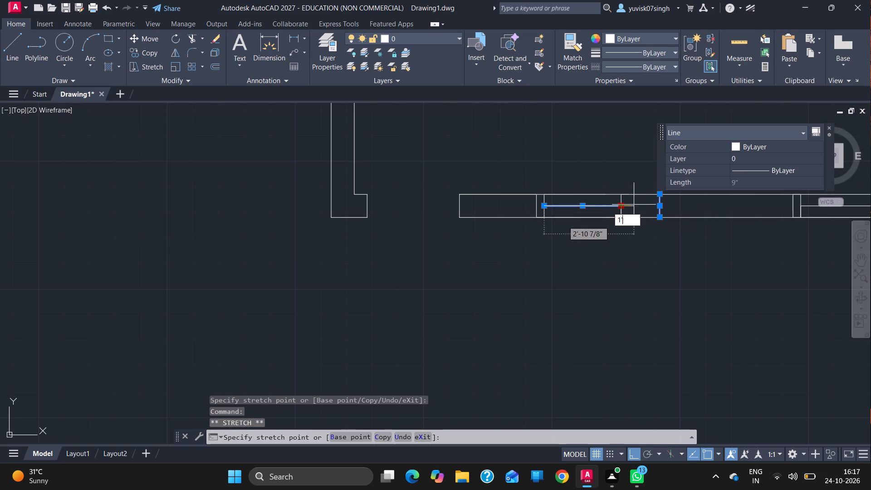
pyautogui.press('Return')
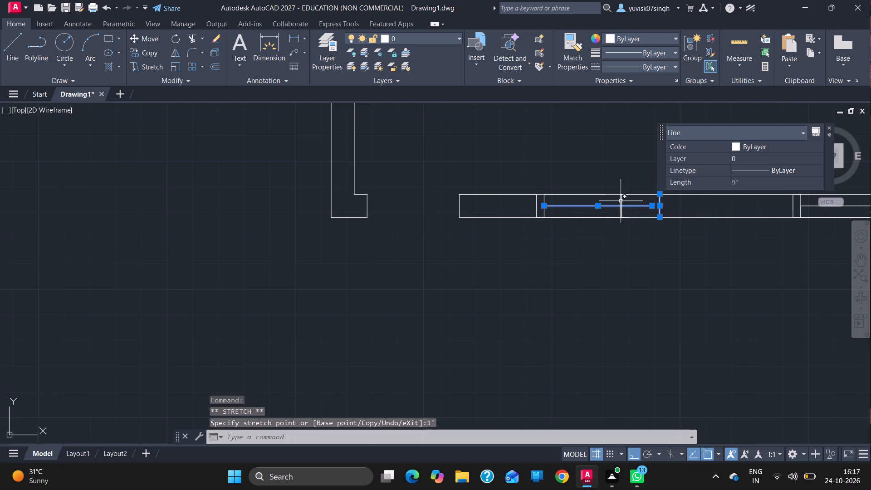
# Move the inner line of the westernmost south window's east frame 1' east to meet the glazing line's end.
pyautogui.click(621, 201)
pyautogui.moveTo(621, 208); pyautogui.dragTo(645, 208)
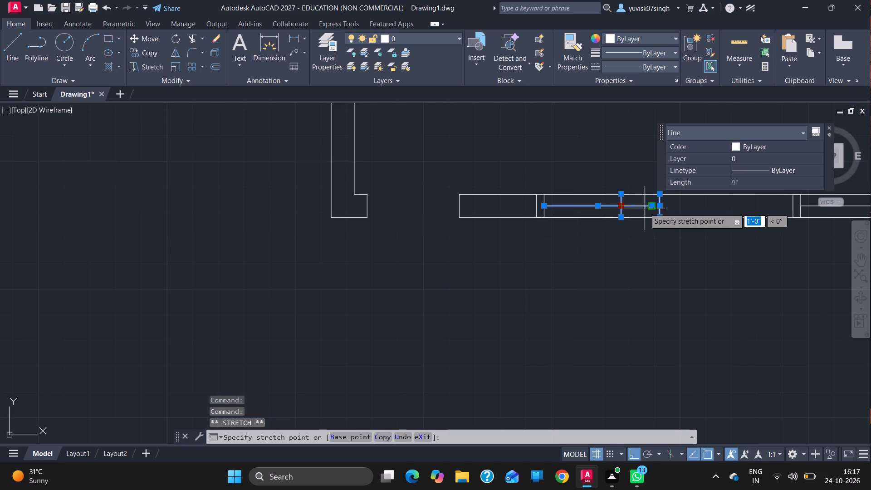
pyautogui.write("1'")
pyautogui.press('Return')
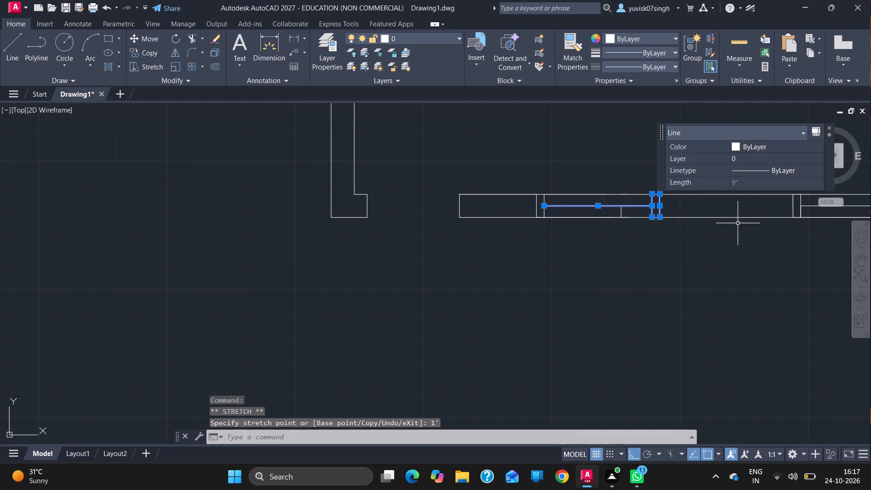
pyautogui.press('Escape')
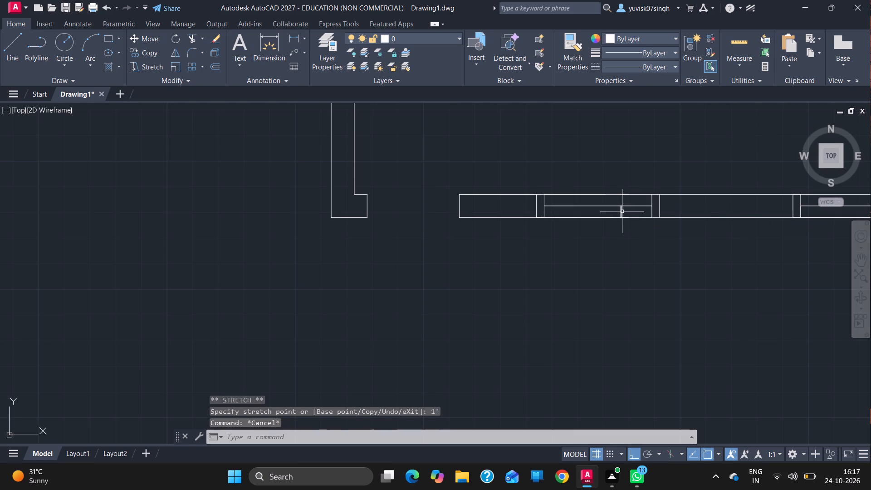
# Delete the leftover short cross line at the old frame position inside the widened window.
pyautogui.click(622, 211)
pyautogui.press('Delete')
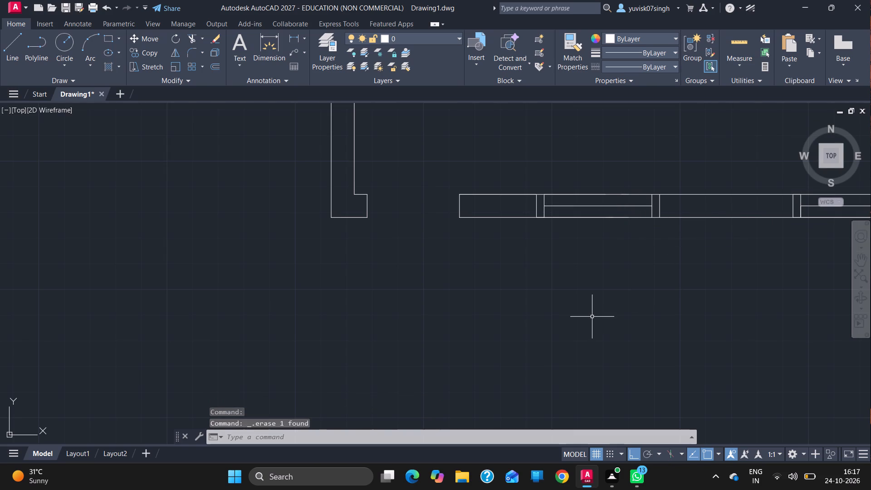
pyautogui.keyDown('ctrl'); pyautogui.scroll(-3, 592, 317); pyautogui.keyUp('ctrl')
pyautogui.keyDown('ctrl'); pyautogui.scroll(-2, 624, 339); pyautogui.keyUp('ctrl')
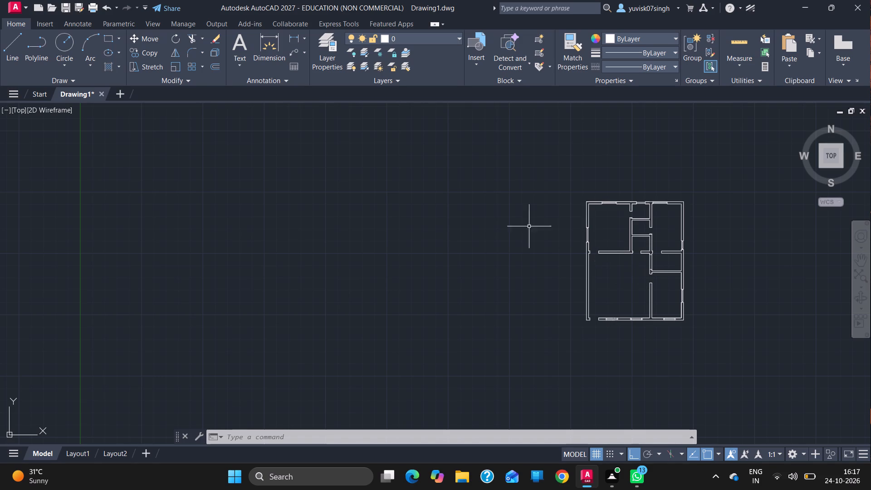
# Draw a start-center-end quarter arc for the northwest room's south door, hinged at the west jamb midpoint and opening north.
pyautogui.click(92, 63)
pyautogui.click(113, 106)
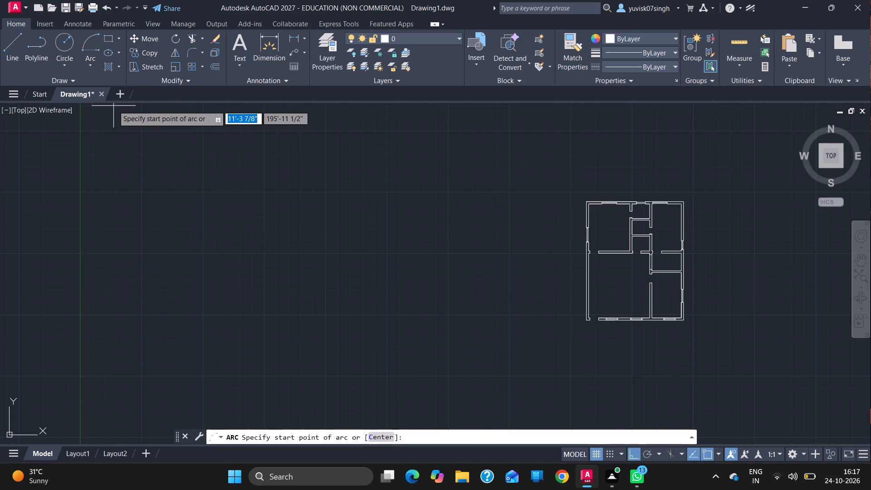
pyautogui.keyDown('ctrl'); pyautogui.scroll(4, 607, 240); pyautogui.keyUp('ctrl')
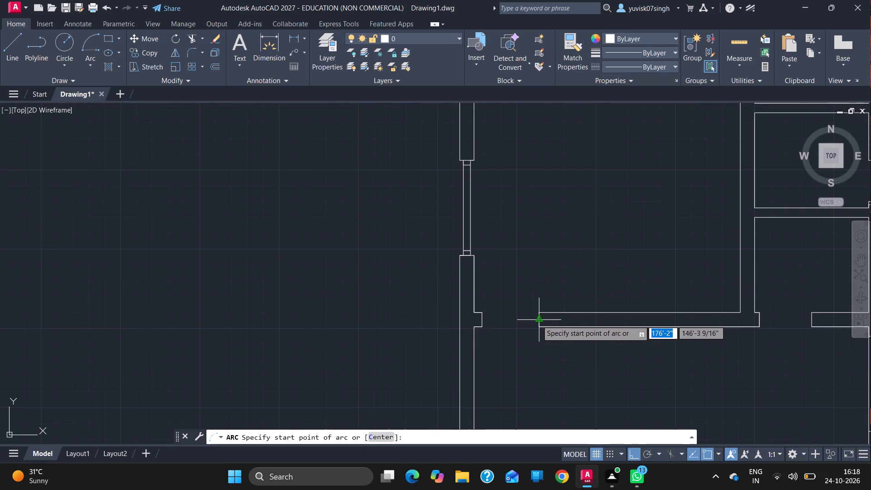
pyautogui.moveTo(537, 320); pyautogui.dragTo(482, 320)
pyautogui.moveTo(482, 320); pyautogui.dragTo(482, 258)
pyautogui.click(482, 258)
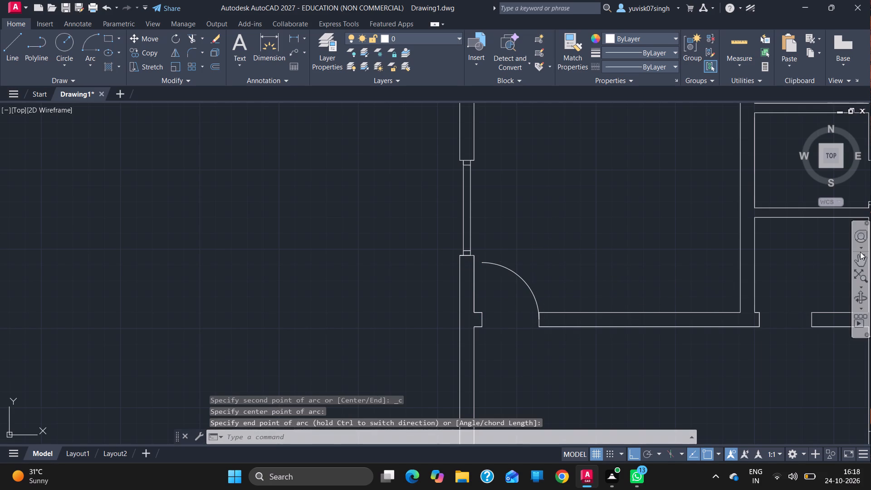
# Draw a quarter-circle door swing in the southernmost small room's south opening, centred on the west jamb midpoint and opening north.
pyautogui.click(859, 264)
pyautogui.moveTo(689, 262); pyautogui.dragTo(401, 247)
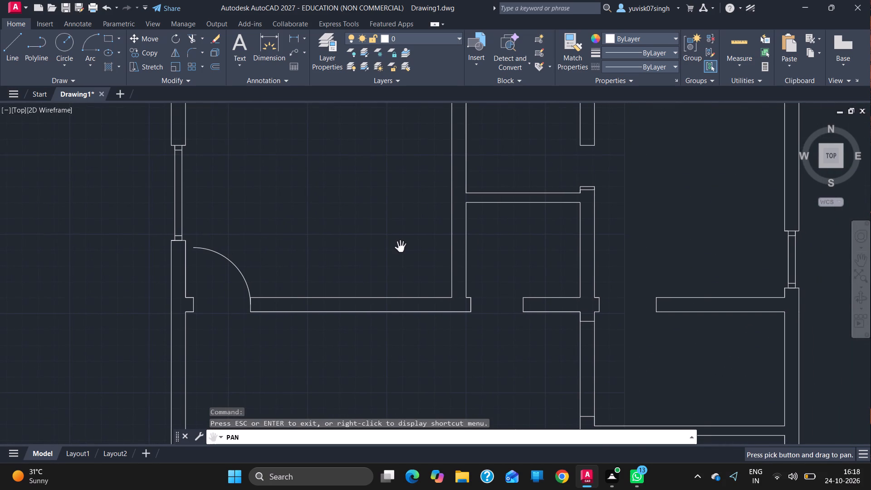
pyautogui.press('Escape')
pyautogui.click(85, 42)
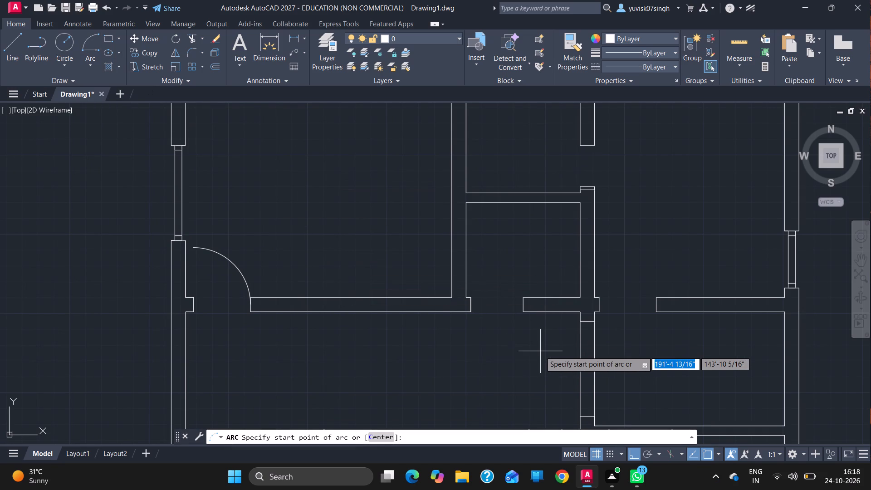
pyautogui.moveTo(521, 307); pyautogui.dragTo(472, 304)
pyautogui.moveTo(472, 304); pyautogui.dragTo(495, 258)
pyautogui.click(495, 258)
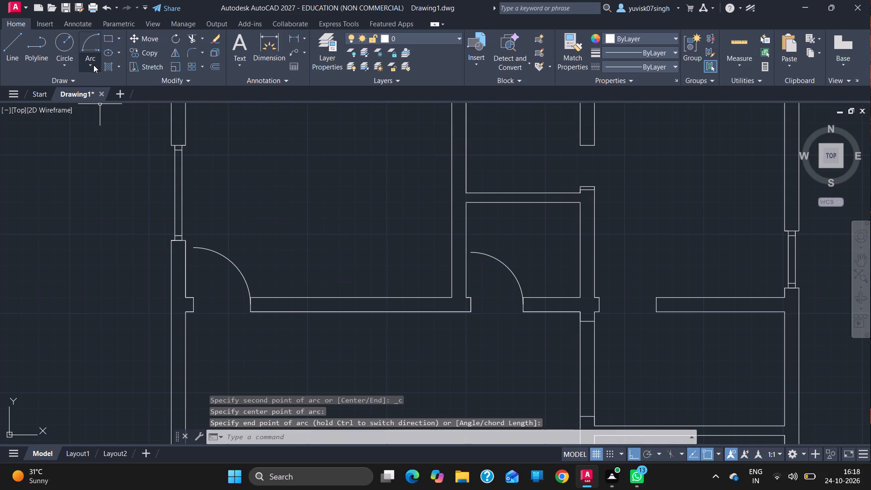
# Draw a quarter-circle door swing in the northeast room's south opening, centred on the west jamb midpoint and opening north.
pyautogui.click(93, 45)
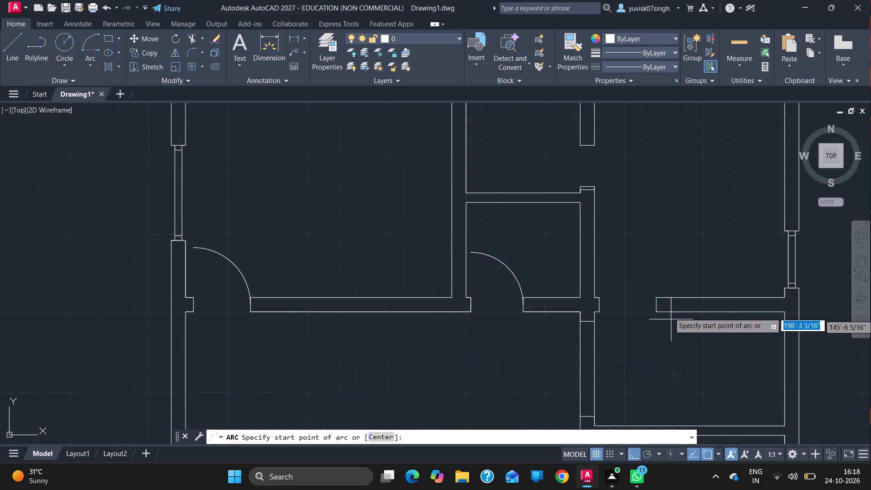
pyautogui.moveTo(656, 305); pyautogui.dragTo(597, 302)
pyautogui.moveTo(597, 302); pyautogui.dragTo(624, 214)
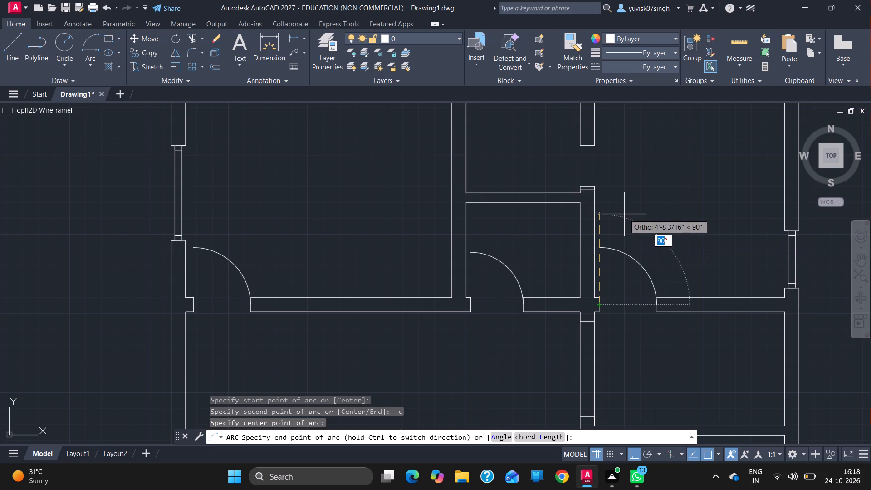
pyautogui.click(624, 214)
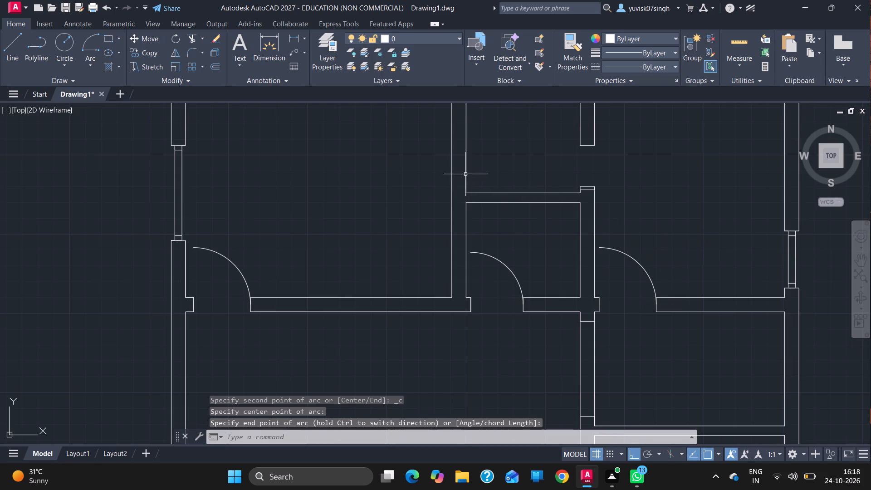
# Draw a 2'-2" radius door swing in the middle small room's east opening, centred on the south jamb and opening west into the room.
pyautogui.click(89, 41)
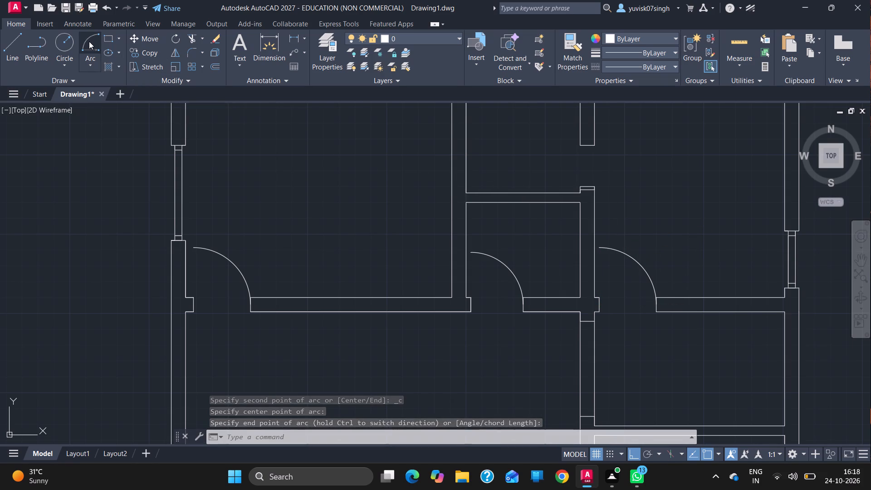
pyautogui.click(587, 145)
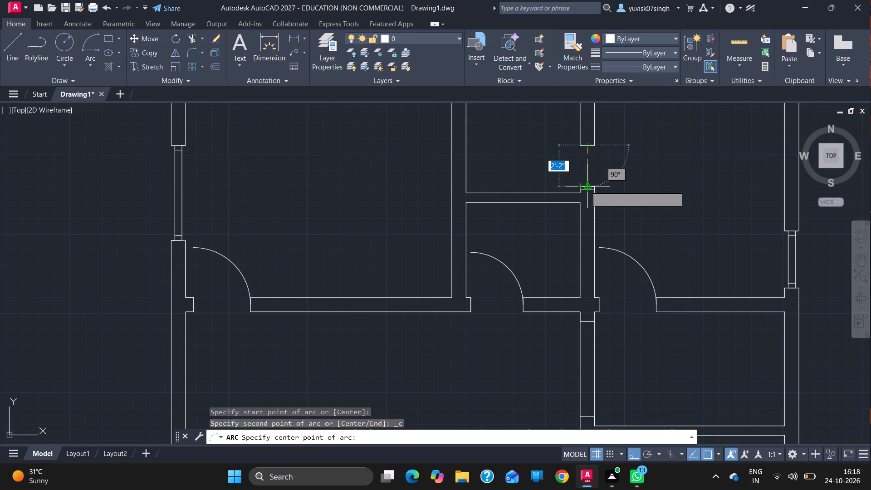
pyautogui.moveTo(585, 187); pyautogui.dragTo(526, 174)
pyautogui.click(526, 174)
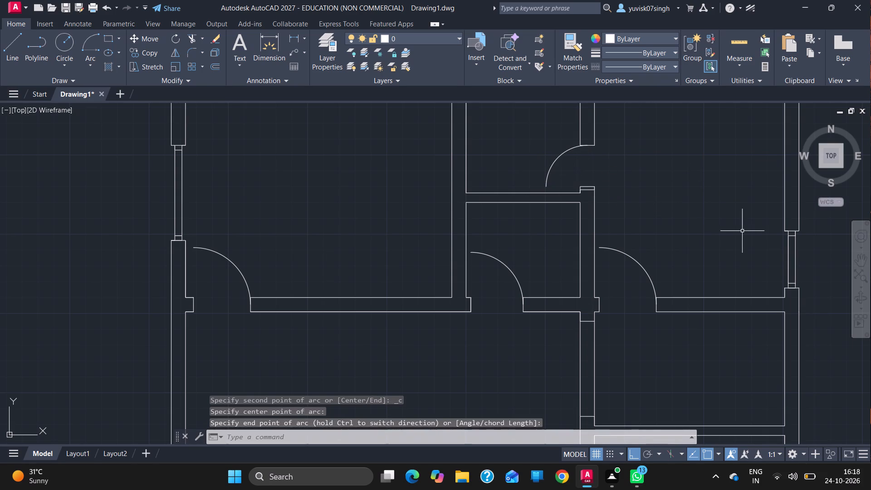
# Draw a quarter-circle door swing in the northernmost small room's west opening, centred on the south jamb midpoint and opening east.
pyautogui.click(861, 256)
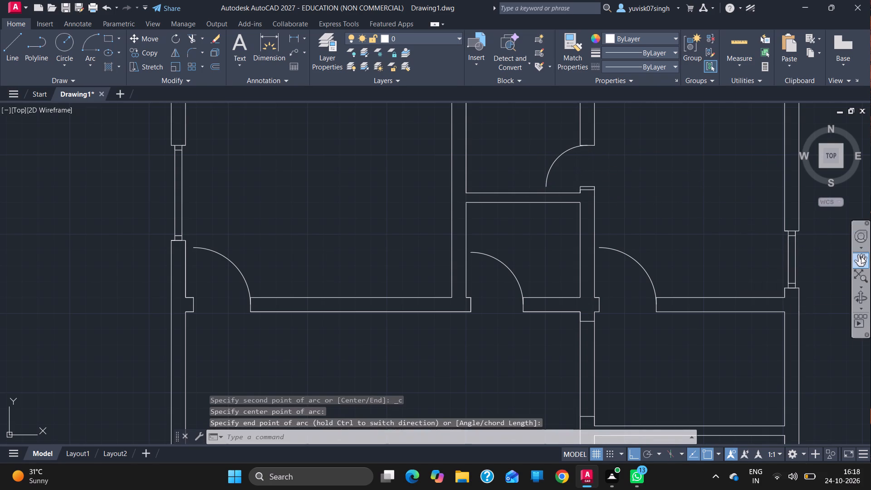
pyautogui.moveTo(544, 235); pyautogui.dragTo(588, 401)
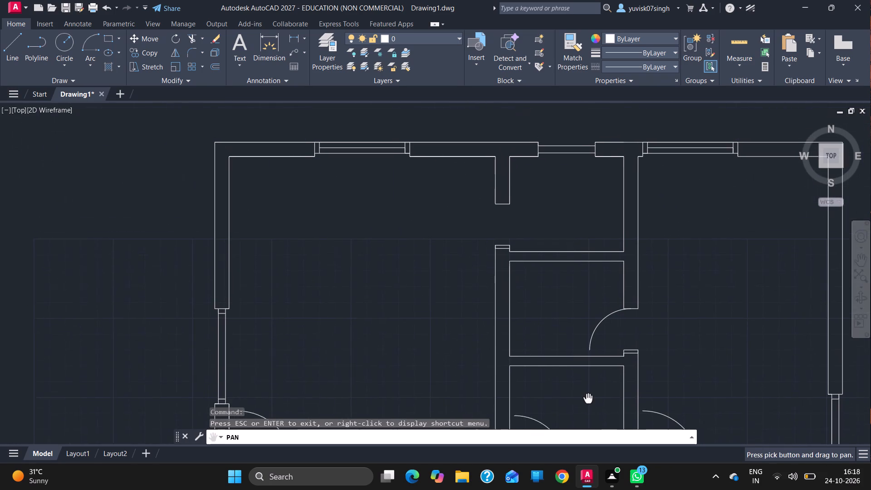
pyautogui.moveTo(588, 401); pyautogui.dragTo(587, 400)
pyautogui.press('Escape')
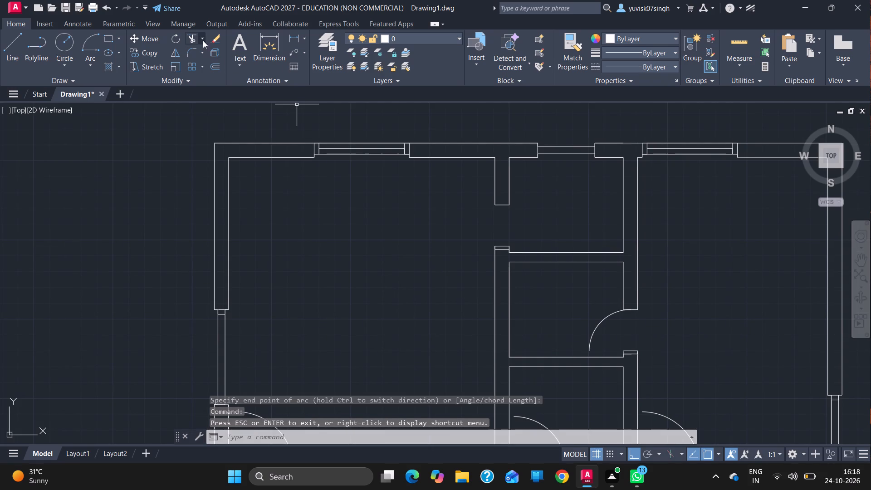
pyautogui.click(92, 39)
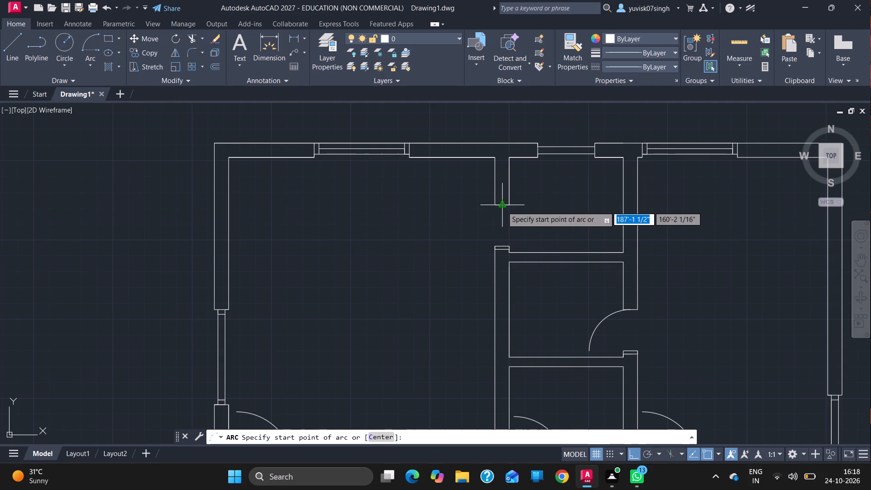
pyautogui.moveTo(502, 206); pyautogui.dragTo(502, 245)
pyautogui.click(502, 245)
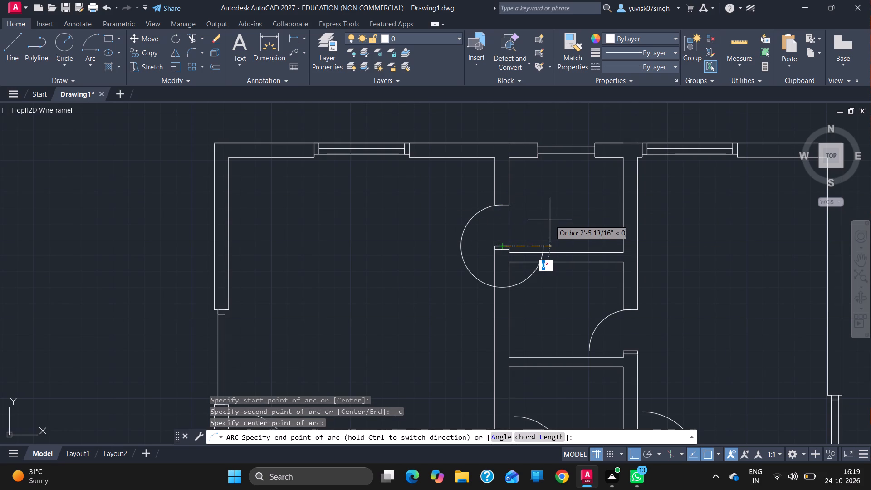
pyautogui.keyDown('ctrl'); pyautogui.click(570, 216); pyautogui.keyUp('ctrl')
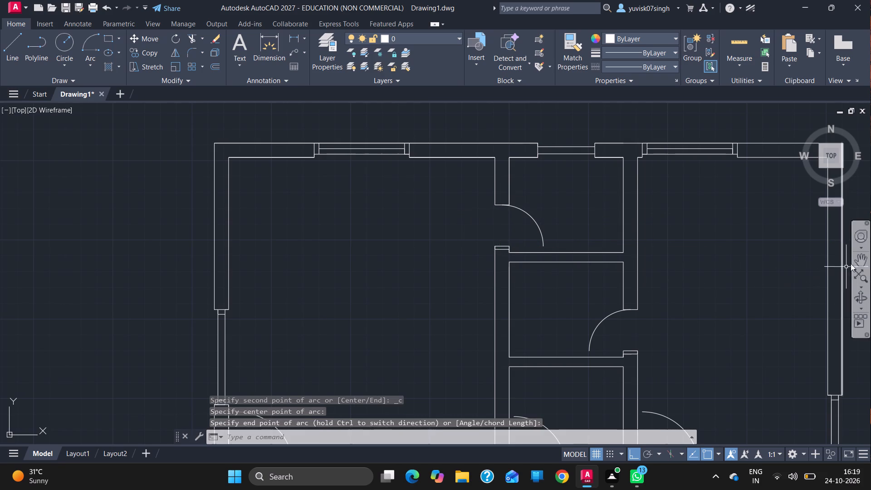
# Draw a quarter-circle door swing in the southeast room's west opening, centred on the north jamb midpoint and opening east.
pyautogui.click(863, 259)
pyautogui.moveTo(534, 342); pyautogui.dragTo(575, 93)
pyautogui.moveTo(505, 245); pyautogui.dragTo(352, 96)
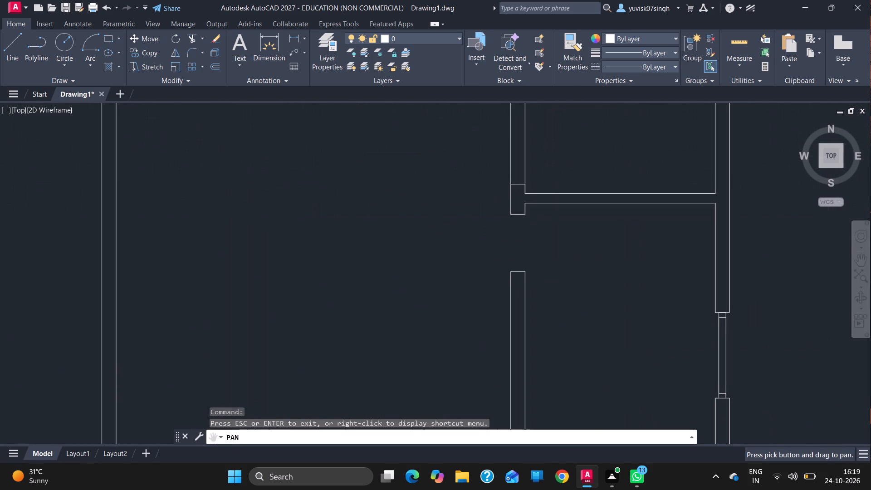
pyautogui.moveTo(352, 96); pyautogui.dragTo(355, 82)
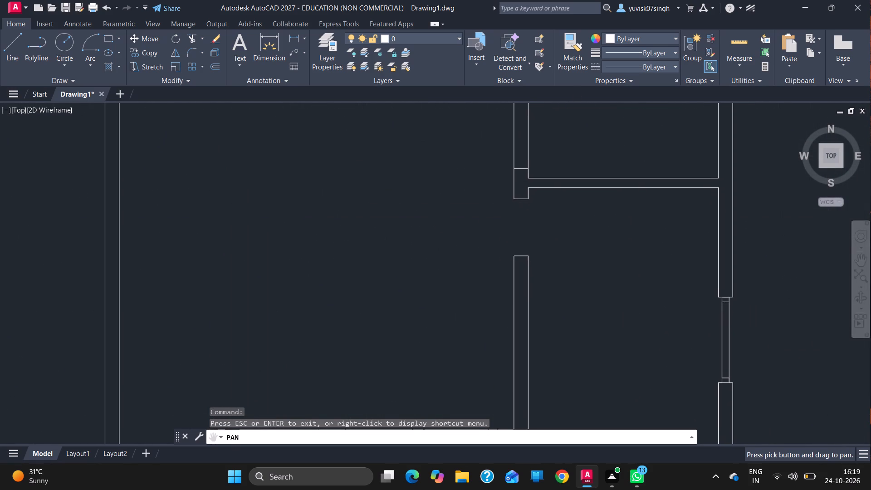
pyautogui.moveTo(355, 82); pyautogui.dragTo(349, 23)
pyautogui.press('Escape')
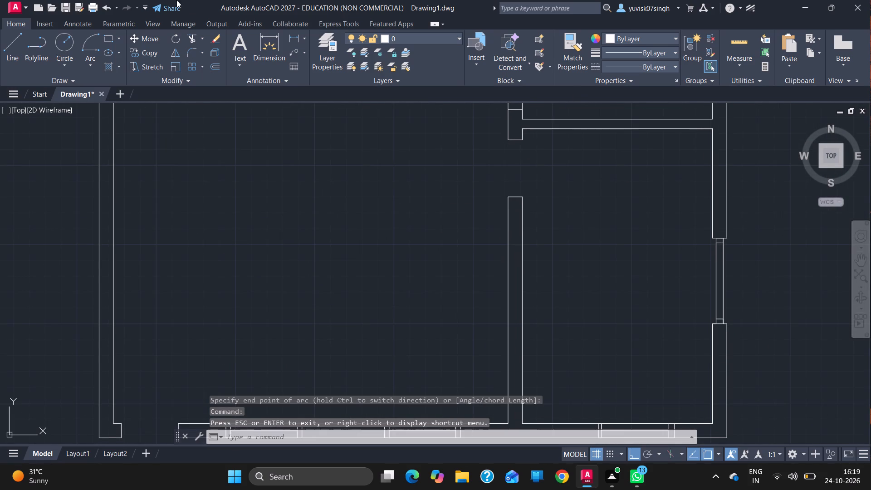
pyautogui.click(87, 37)
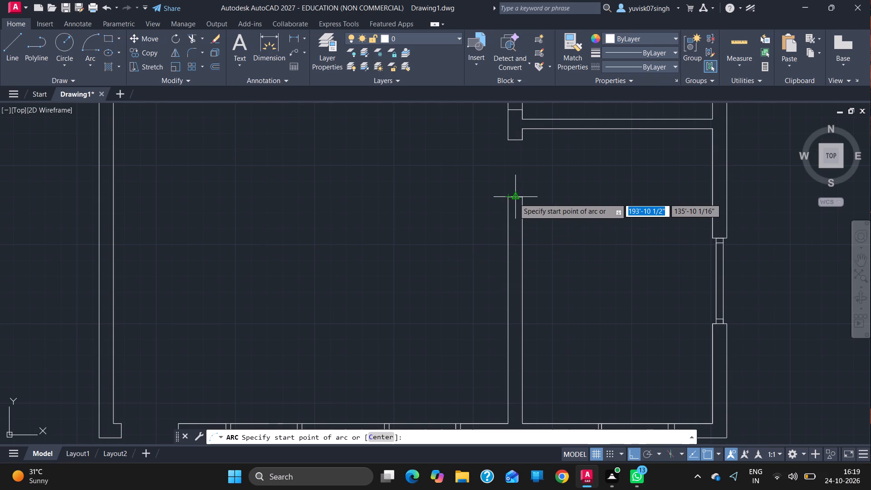
pyautogui.moveTo(514, 198); pyautogui.dragTo(516, 139)
pyautogui.moveTo(516, 139); pyautogui.dragTo(568, 154)
pyautogui.click(568, 154)
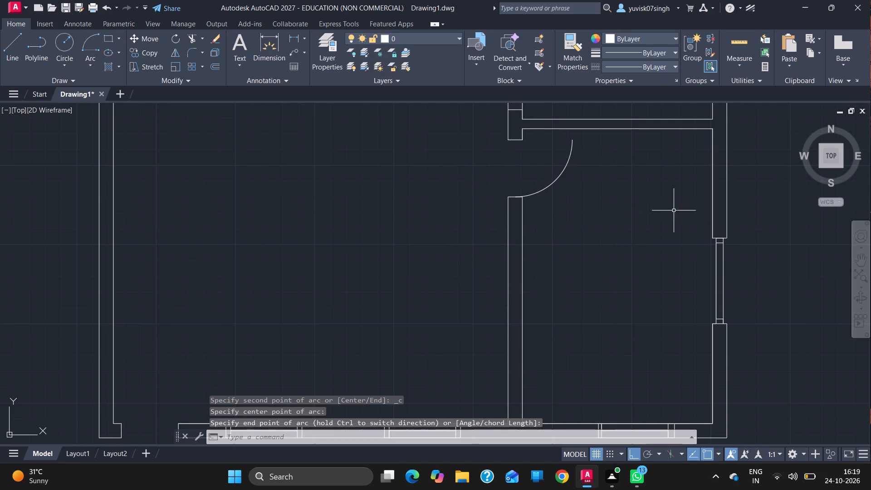
# Draw a 3' radius door swing in the south wall opening near the southwest corner, centred on the west jamb midpoint and opening north.
pyautogui.click(862, 260)
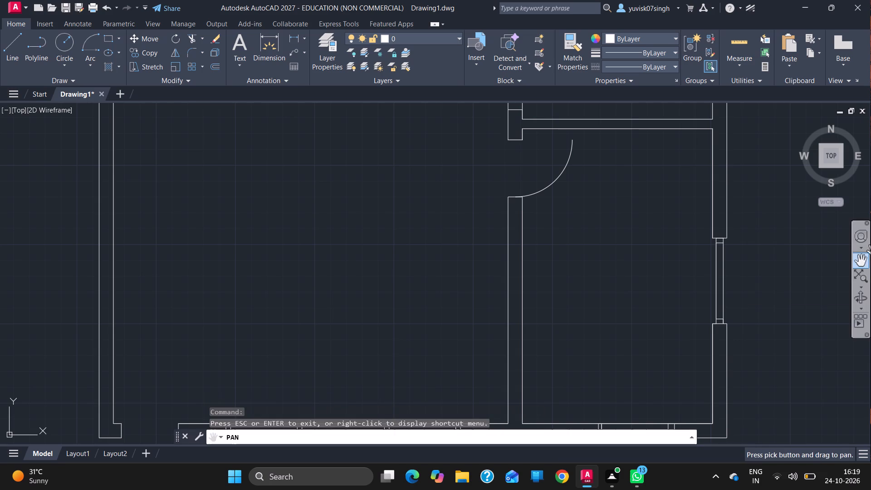
pyautogui.moveTo(469, 307); pyautogui.dragTo(698, 194)
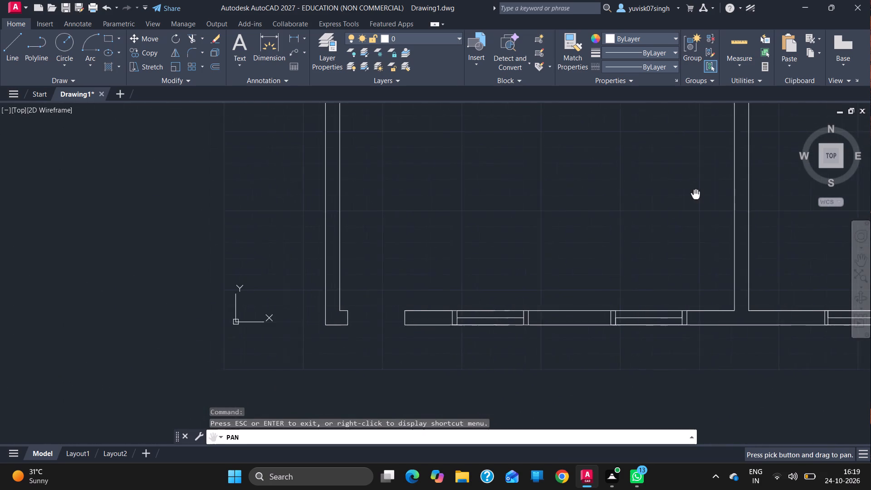
pyautogui.moveTo(698, 194); pyautogui.dragTo(710, 194)
pyautogui.press('Escape')
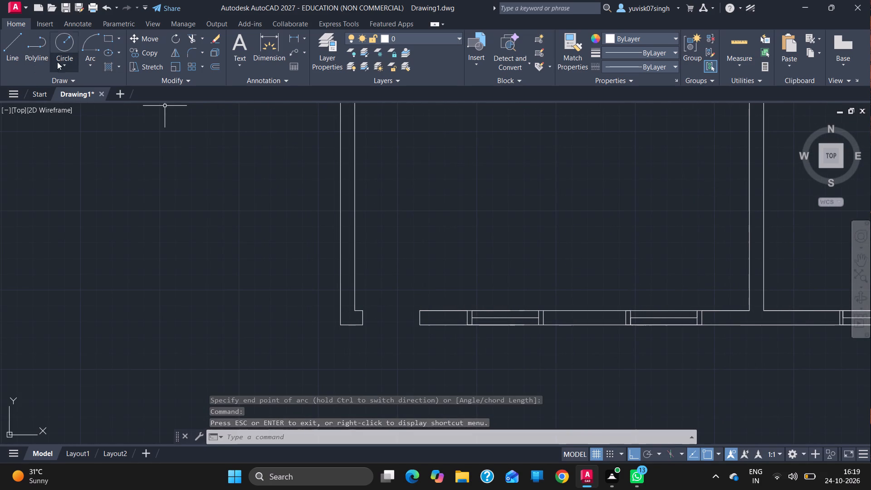
pyautogui.click(95, 44)
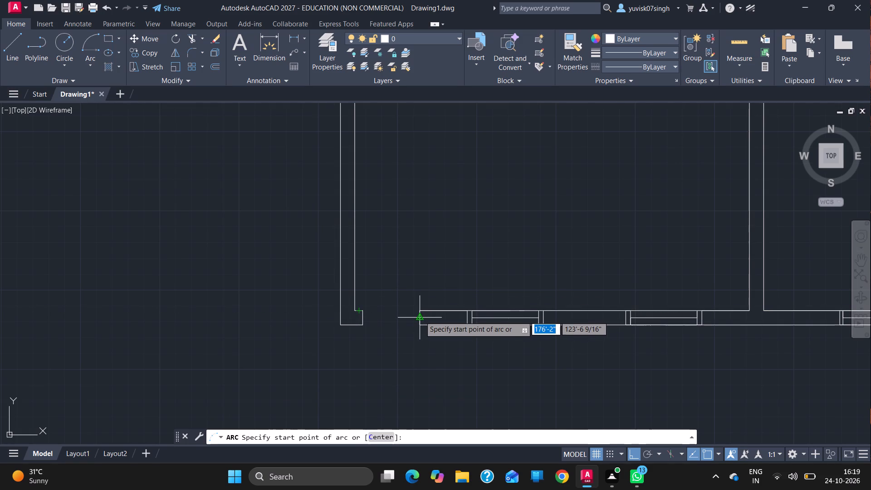
pyautogui.moveTo(420, 317); pyautogui.dragTo(362, 316)
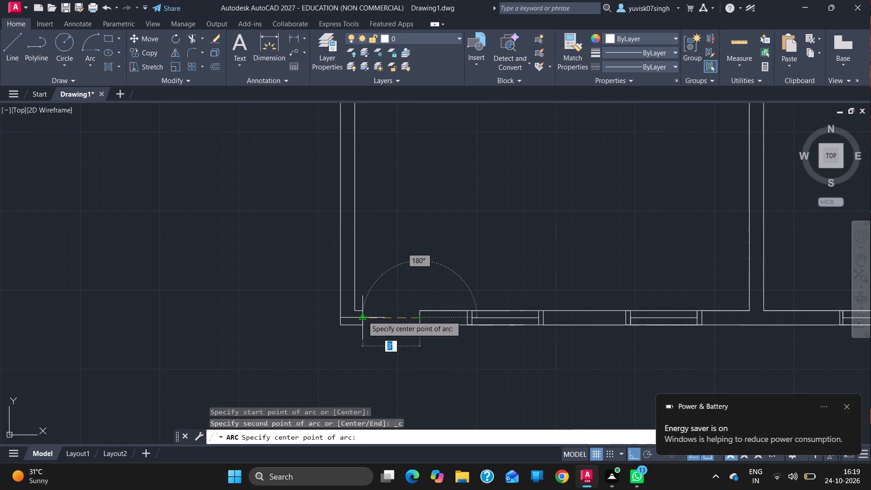
pyautogui.moveTo(362, 316); pyautogui.dragTo(380, 248)
pyautogui.click(380, 248)
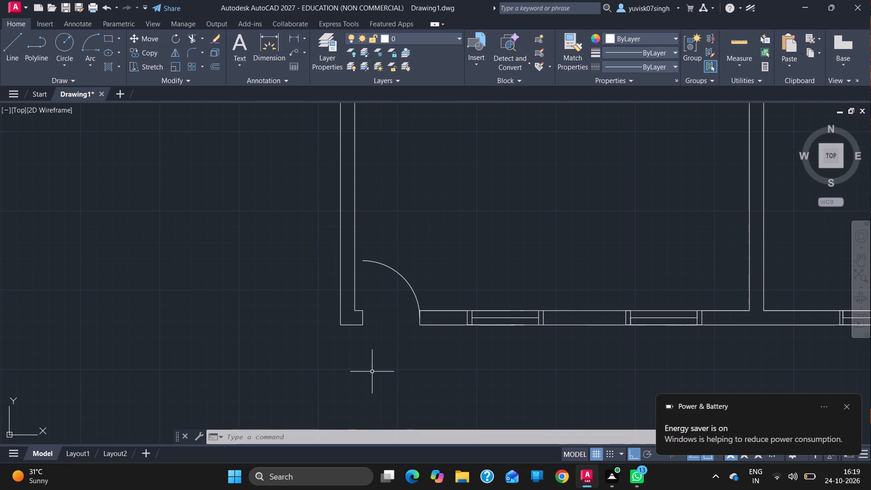
# Draw a closed 3' long, 2" thick door leaf with lines from the southwest entrance's west jamb midpoint up to the swing arc's end.
pyautogui.click(4, 57)
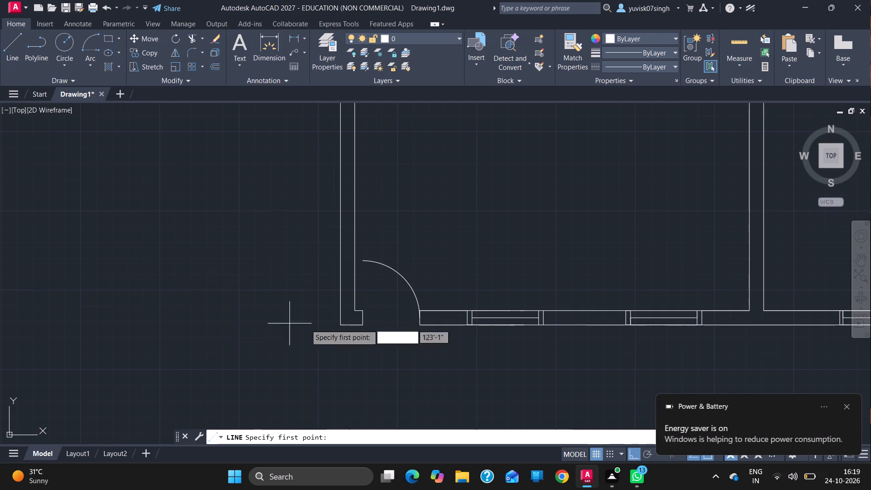
pyautogui.moveTo(364, 317); pyautogui.dragTo(365, 271)
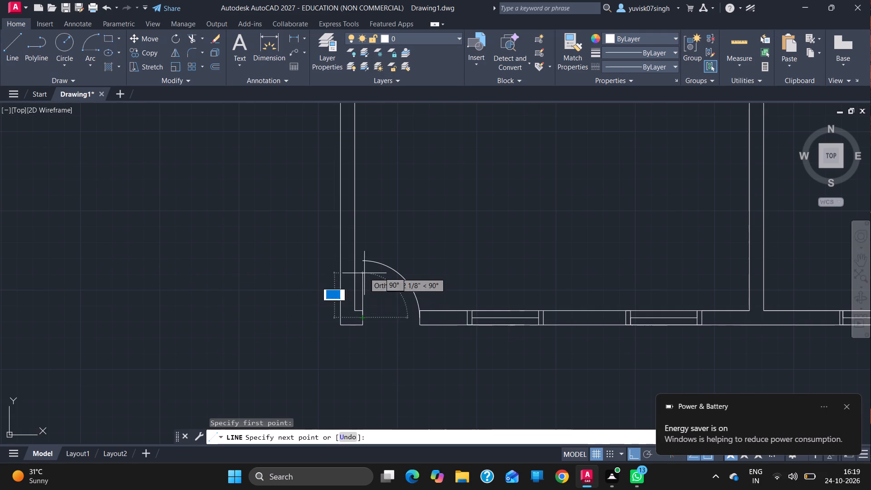
pyautogui.moveTo(365, 271); pyautogui.dragTo(364, 262)
pyautogui.moveTo(364, 262); pyautogui.dragTo(397, 261)
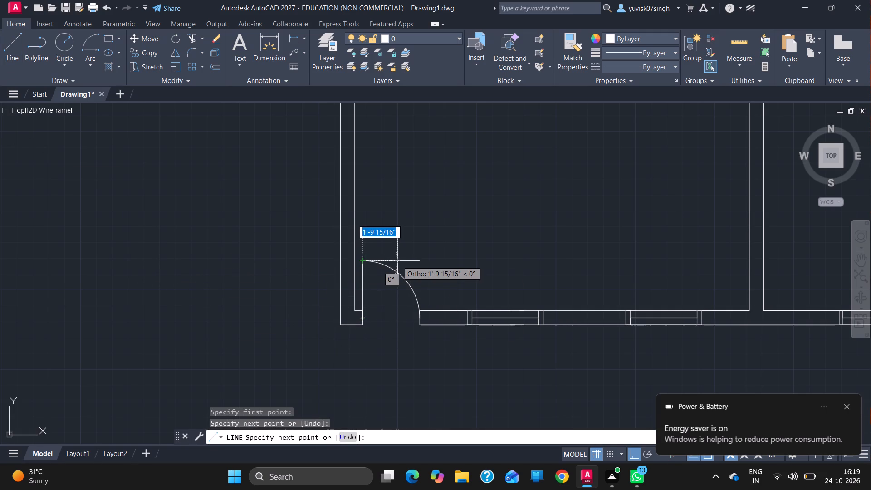
pyautogui.press('2')
pyautogui.press('Return')
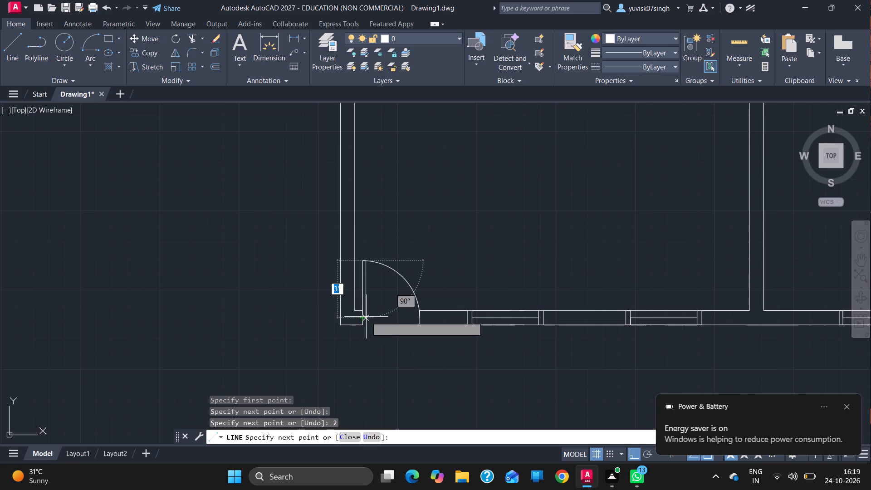
pyautogui.click(366, 317)
pyautogui.click(361, 317)
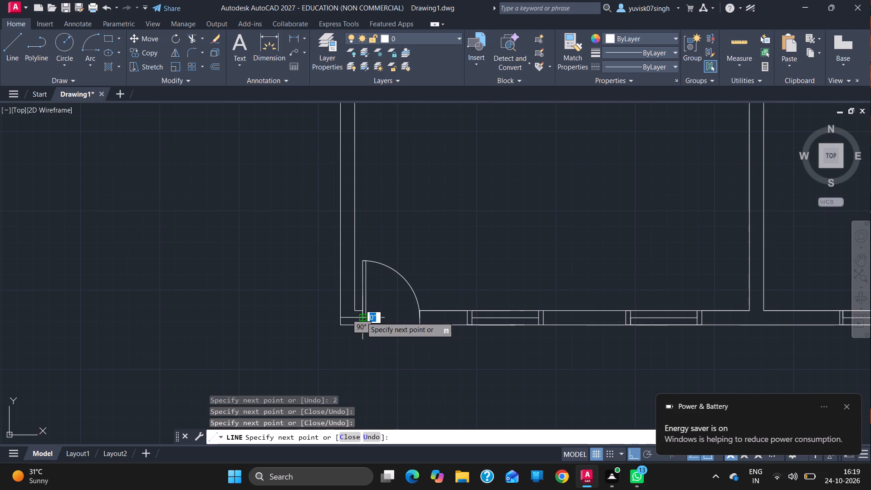
pyautogui.press('Escape')
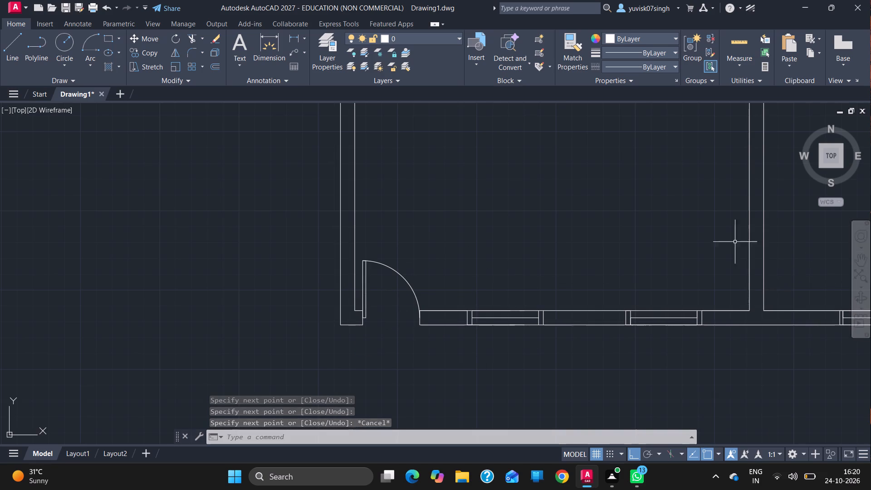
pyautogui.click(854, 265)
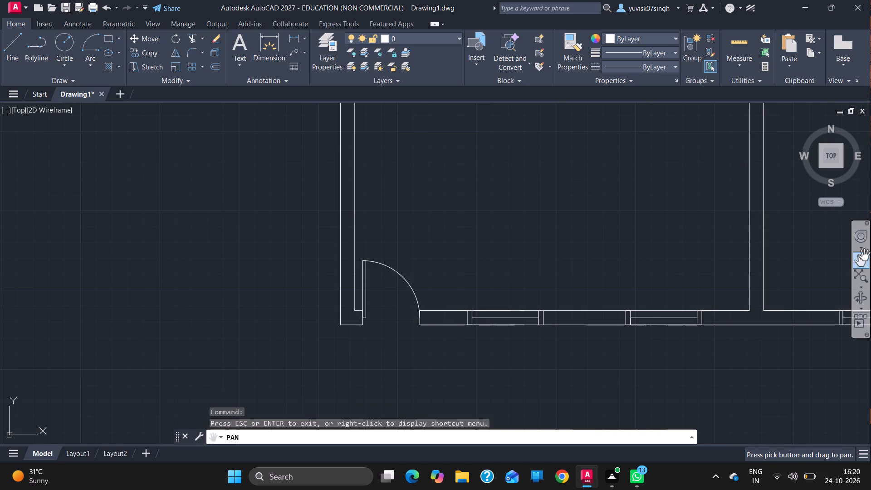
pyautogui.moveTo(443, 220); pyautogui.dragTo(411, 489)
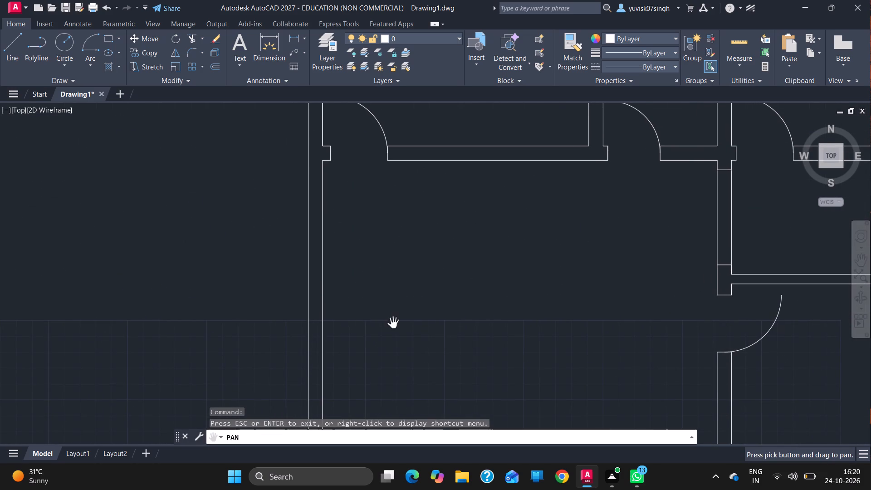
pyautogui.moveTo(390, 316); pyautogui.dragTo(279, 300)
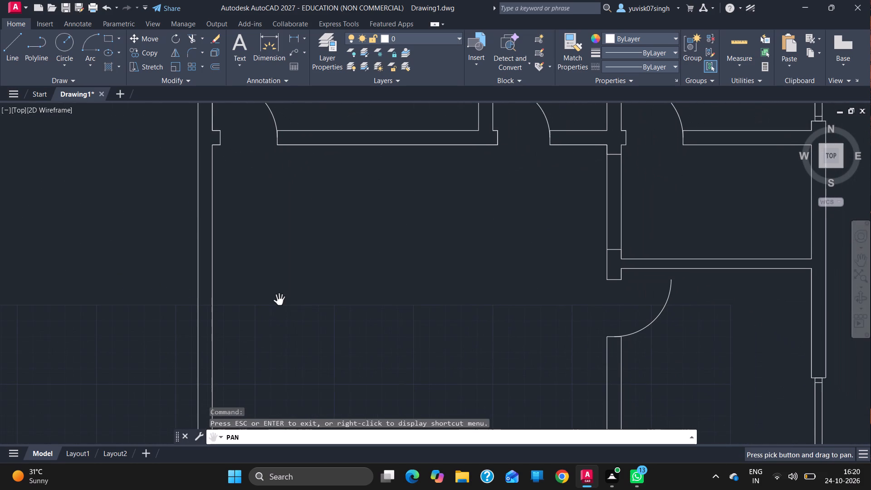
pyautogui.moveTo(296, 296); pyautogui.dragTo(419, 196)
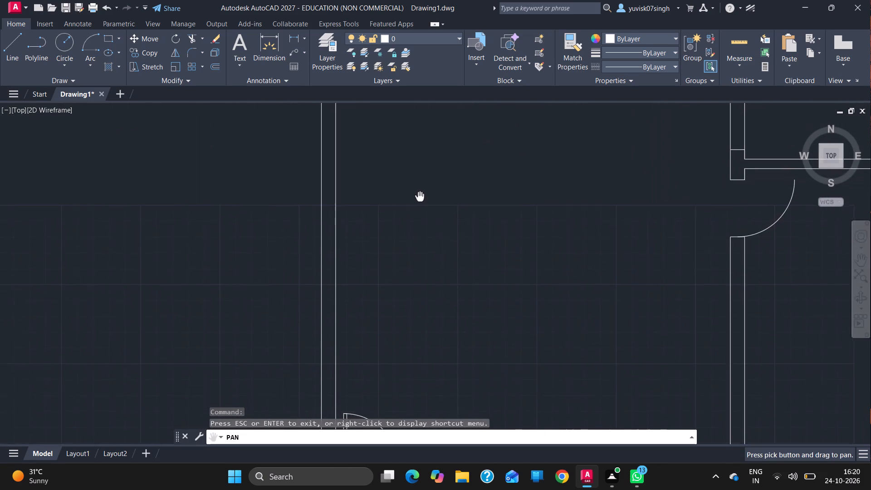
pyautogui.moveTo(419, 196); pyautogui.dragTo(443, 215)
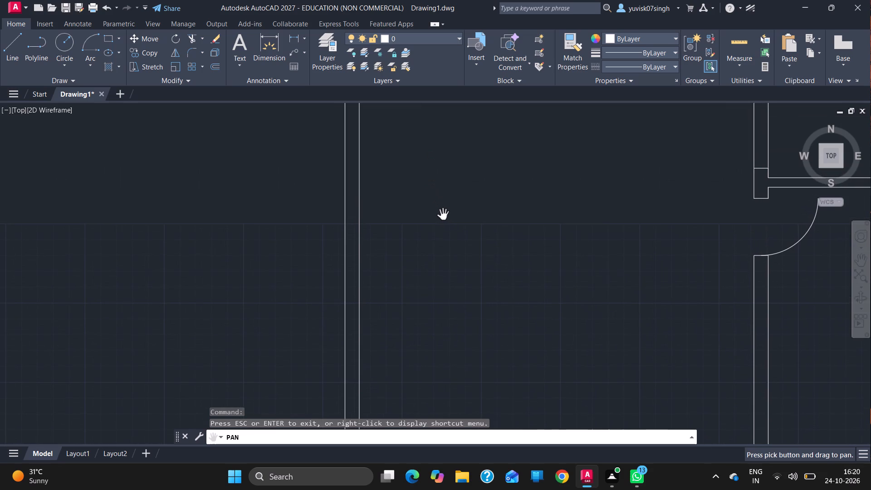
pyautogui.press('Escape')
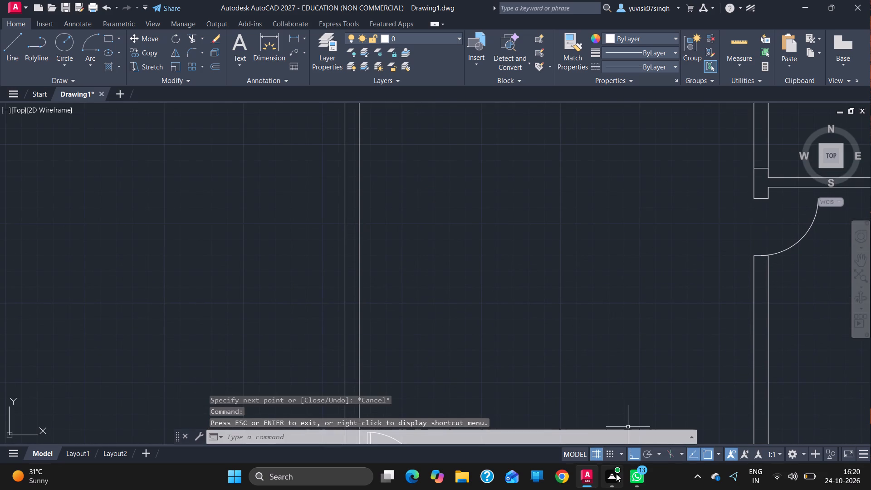
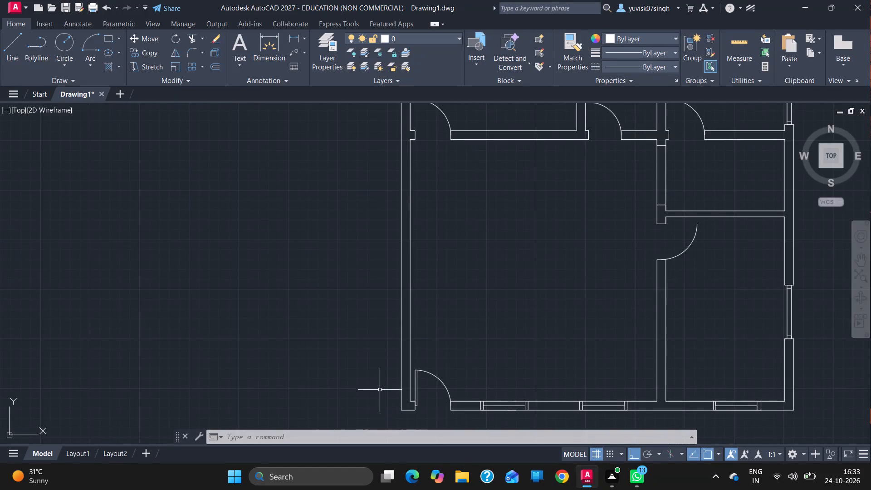
# Draw a window's south jamb line across the west wall, 3' north of the inner southwest corner.
pyautogui.keyDown('ctrl'); pyautogui.scroll(2, 366, 382); pyautogui.keyUp('ctrl')
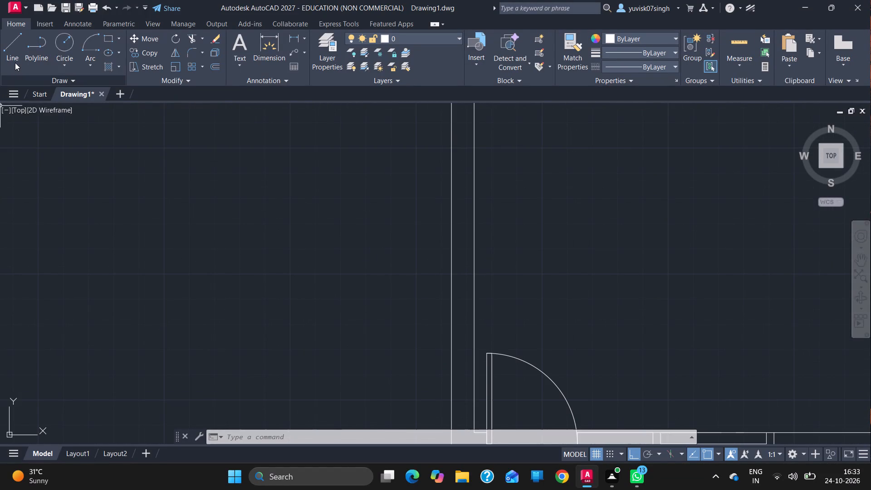
pyautogui.click(15, 63)
pyautogui.keyDown('ctrl'); pyautogui.scroll(-3, 523, 295); pyautogui.keyUp('ctrl')
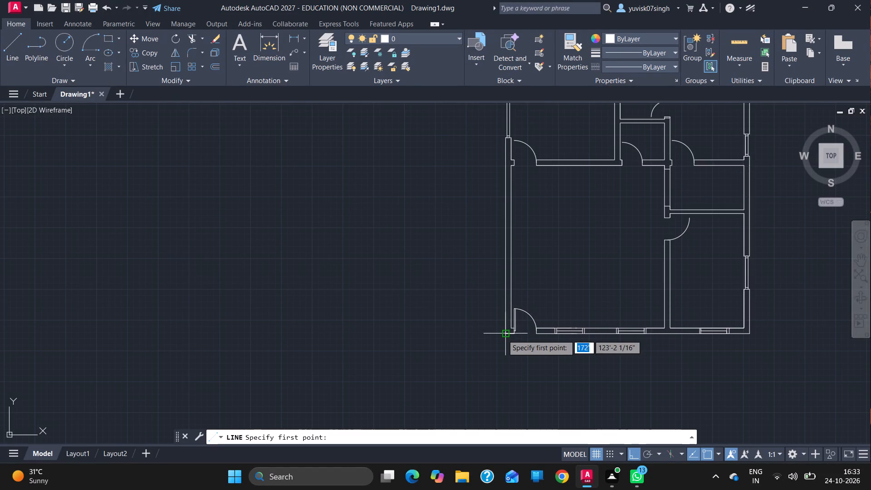
pyautogui.moveTo(511, 328); pyautogui.dragTo(513, 312)
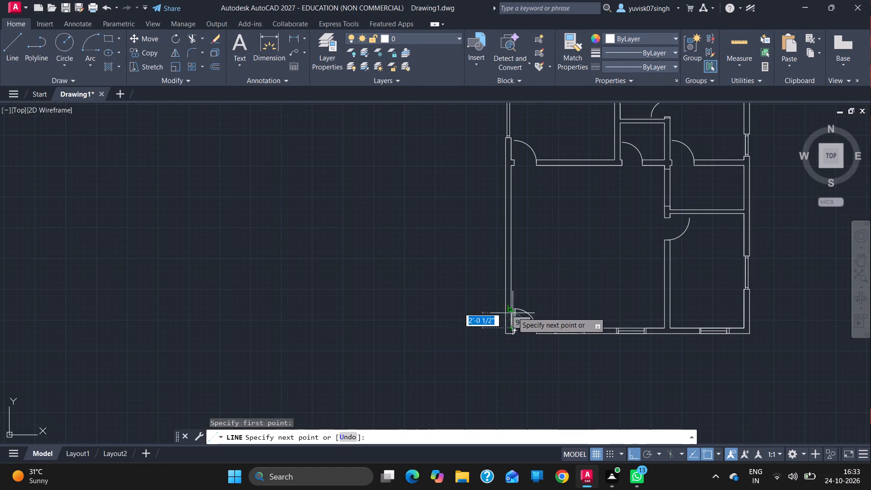
pyautogui.moveTo(513, 312); pyautogui.dragTo(512, 301)
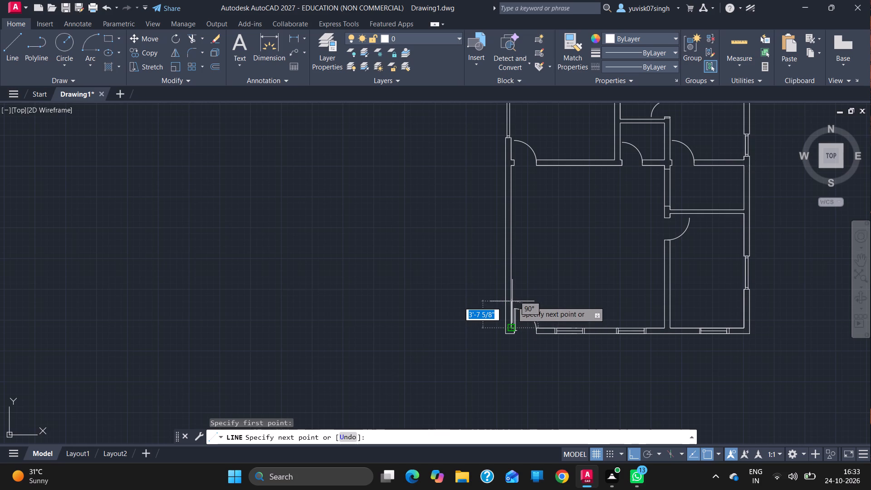
pyautogui.write("3'")
pyautogui.press('Return')
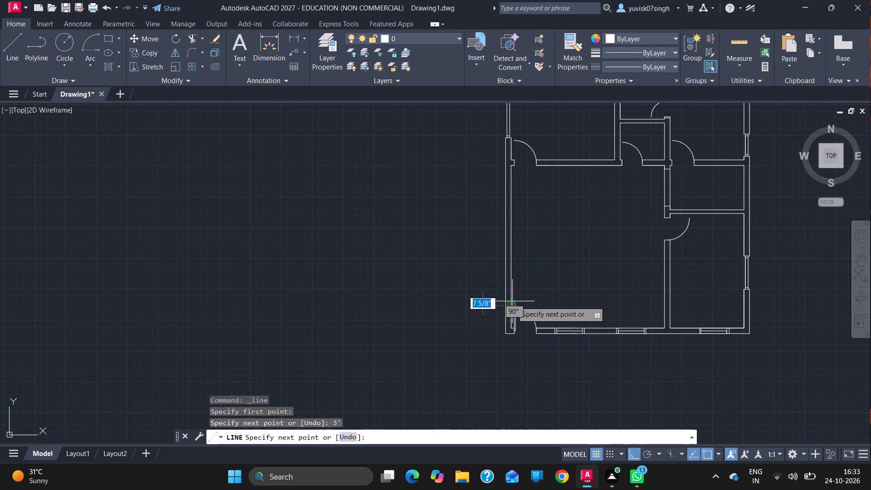
pyautogui.keyDown('ctrl'); pyautogui.scroll(2, 512, 301); pyautogui.keyUp('ctrl')
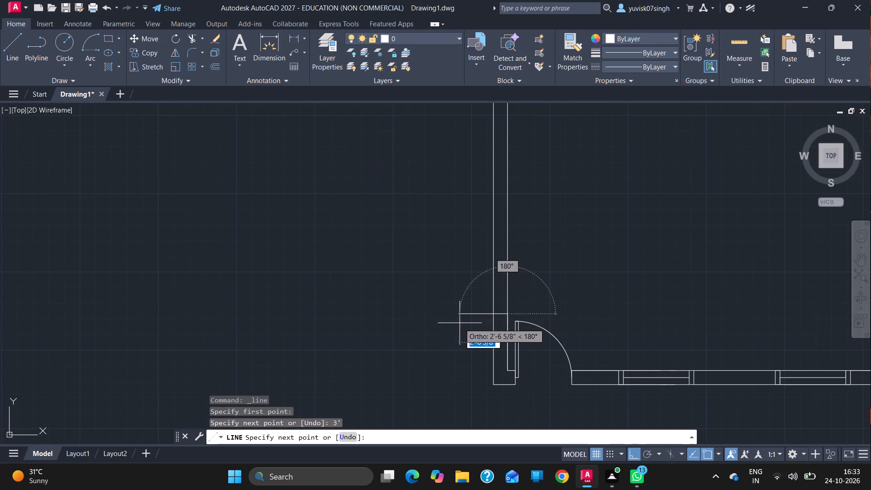
pyautogui.click(494, 312)
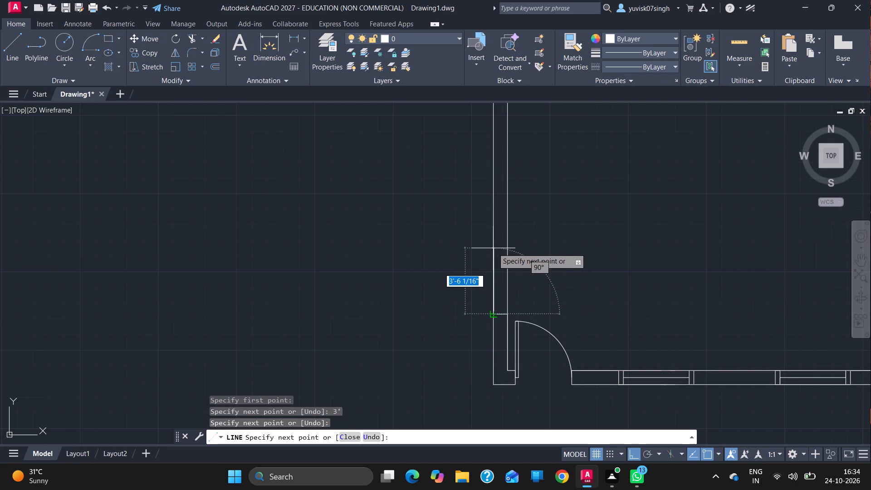
# Run a line along the west wall's outer face 3' plus 1' north, and draw the window's north jamb across the wall.
pyautogui.write("3'")
pyautogui.press('Return')
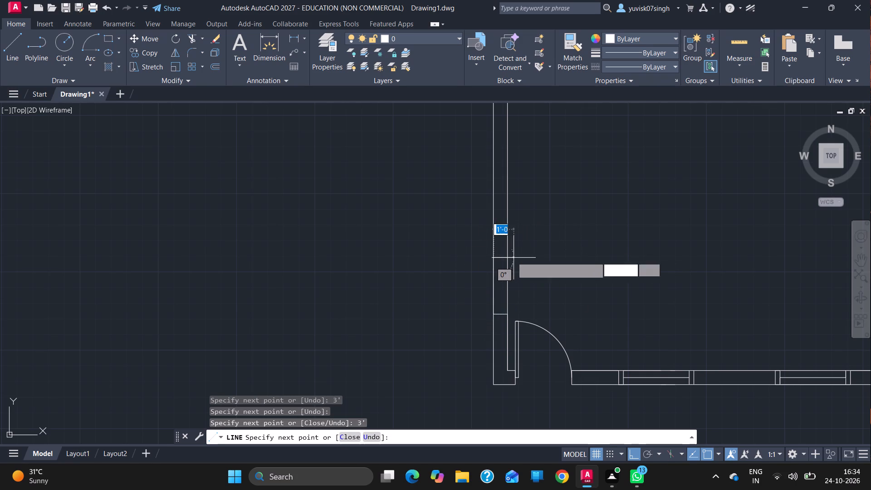
pyautogui.click(509, 256)
pyautogui.keyDown('ctrl'); pyautogui.scroll(-2, 509, 256); pyautogui.keyUp('ctrl')
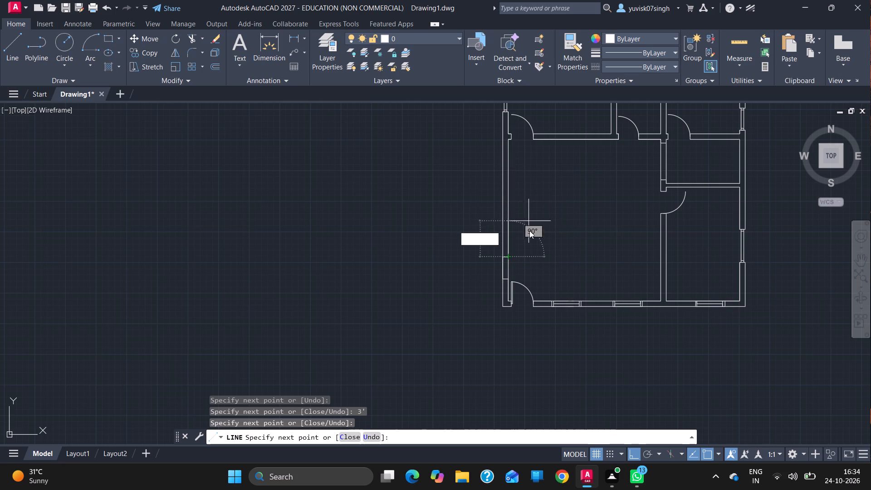
pyautogui.hotkey('ctrl', 'z')
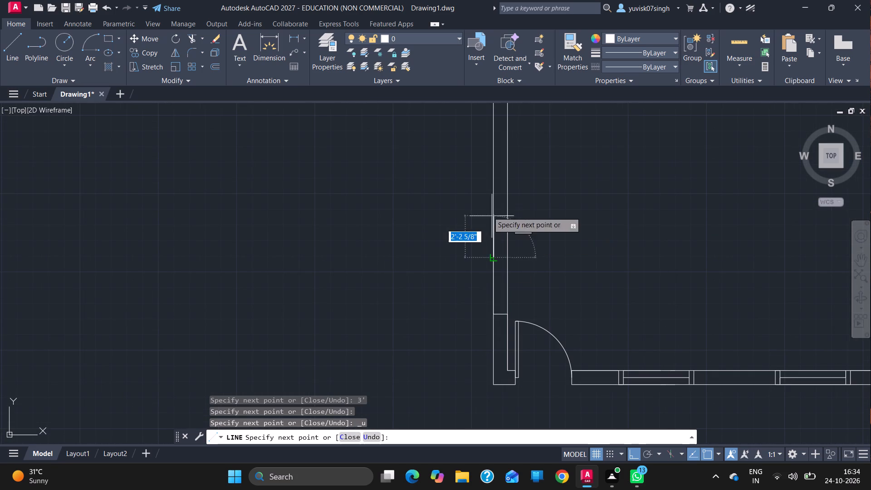
pyautogui.write('1;')
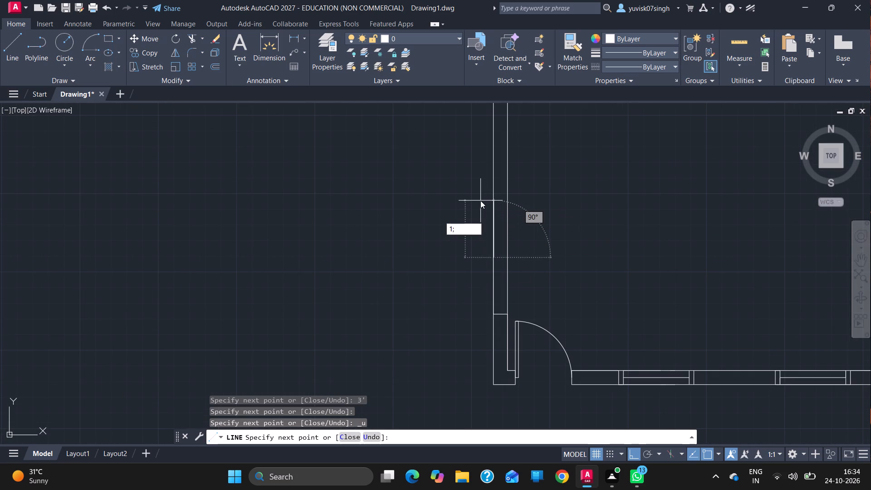
pyautogui.press('BackSpace')
pyautogui.press("'")
pyautogui.press('Return')
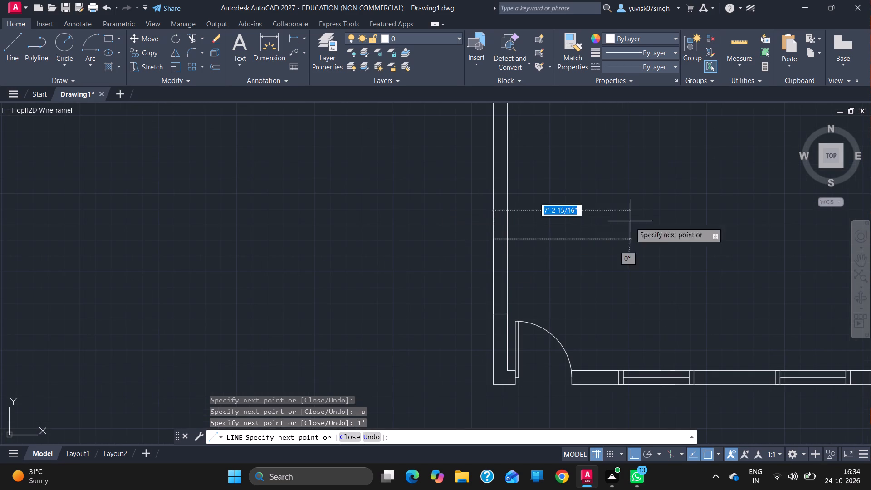
pyautogui.click(508, 240)
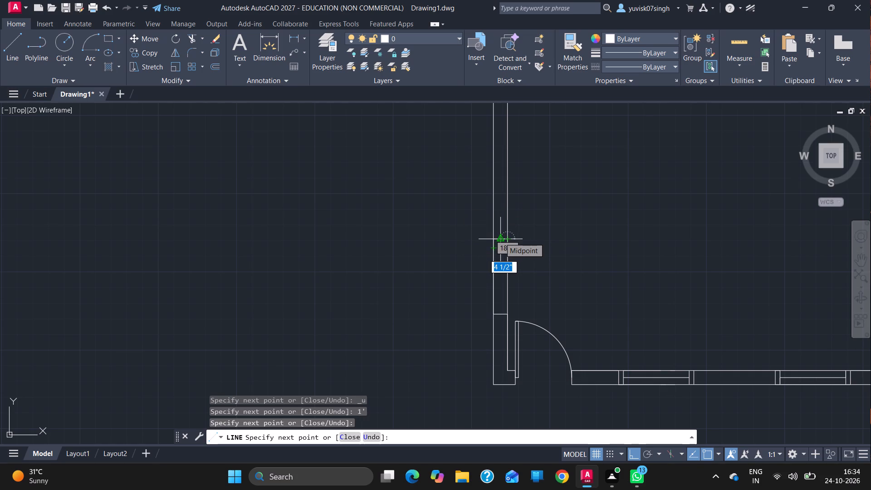
# Draw the window's east frame line 2.25" in from the wall's inner face, from the north jamb to the south jamb.
pyautogui.write("2'25")
pyautogui.press('Return')
pyautogui.press('BackSpace')
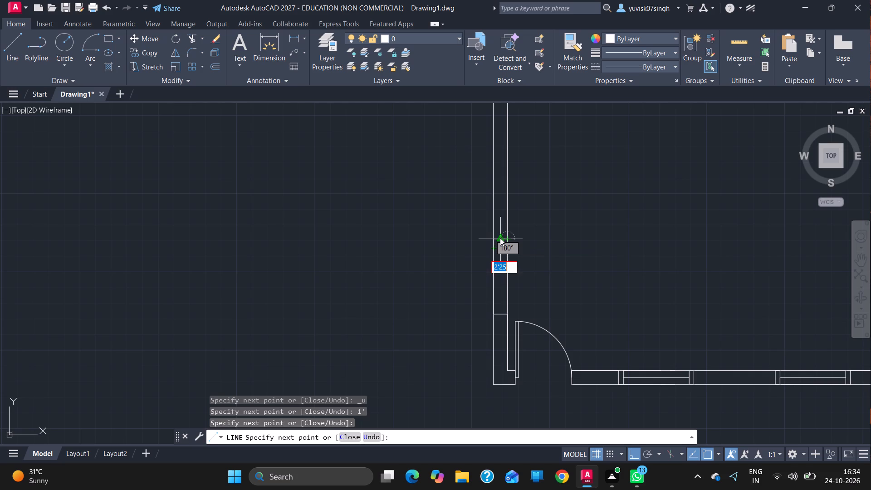
pyautogui.press('BackSpace')
pyautogui.write('2.25')
pyautogui.press('Return')
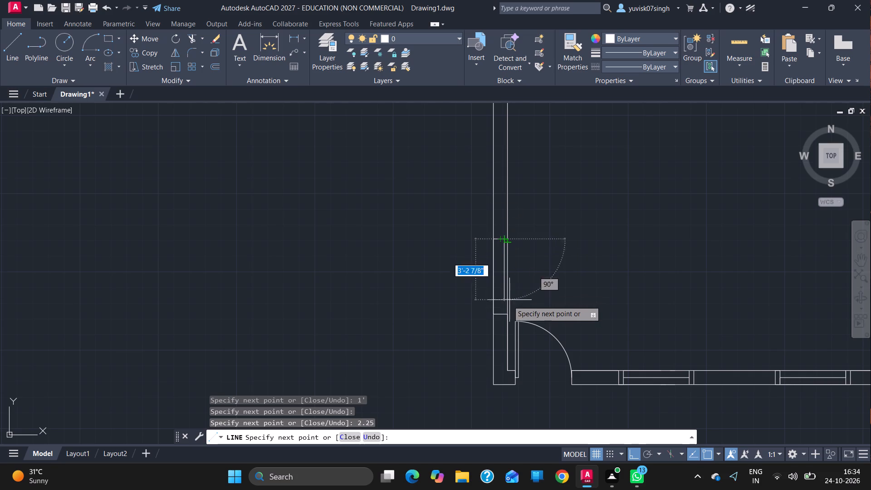
pyautogui.moveTo(507, 314); pyautogui.dragTo(501, 315)
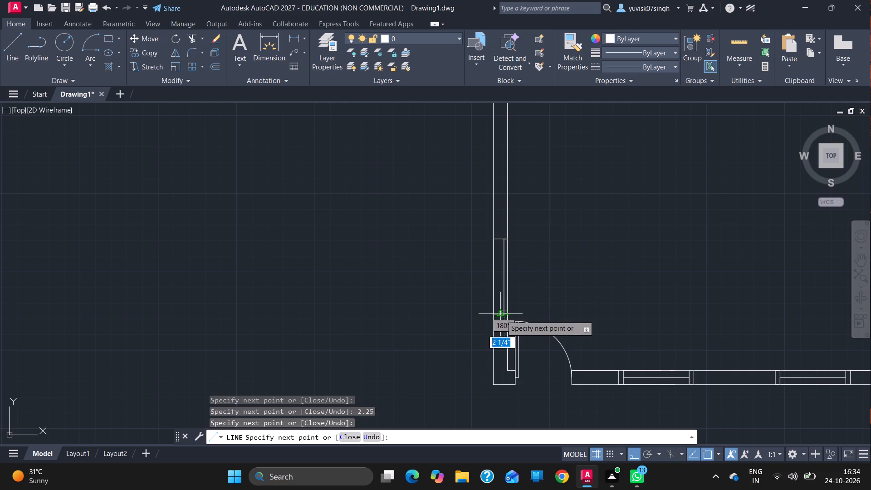
# Trace 4.5" west along the window's south jamb, go 3" north, and draw the cross line between the two frame lines.
pyautogui.moveTo(501, 315); pyautogui.dragTo(501, 314)
pyautogui.write("4'5")
pyautogui.press('Return')
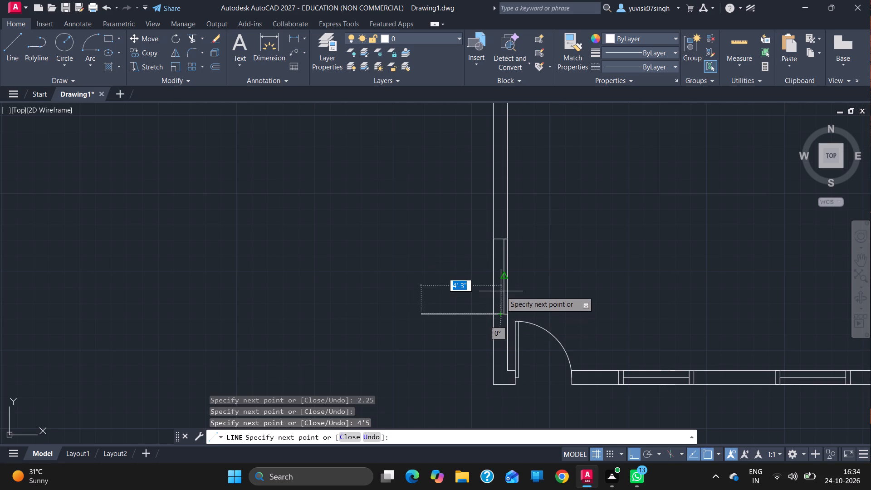
pyautogui.hotkey('ctrl', 'z')
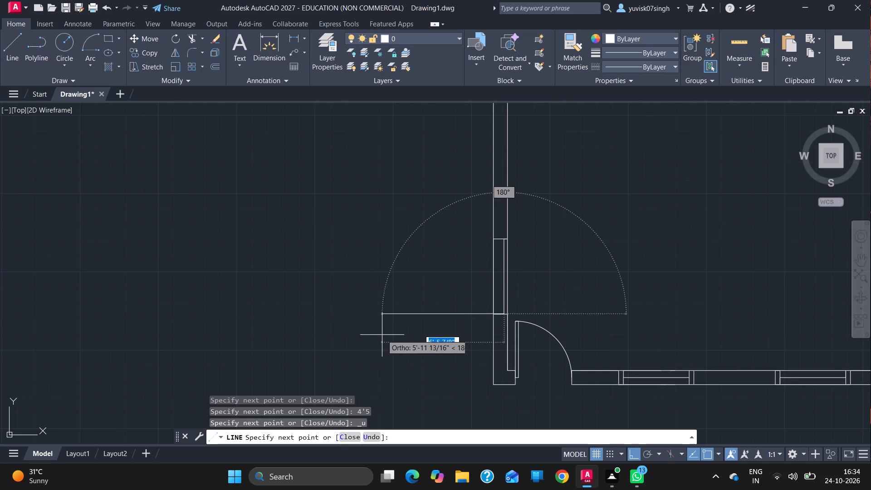
pyautogui.write('4.5')
pyautogui.press('Return')
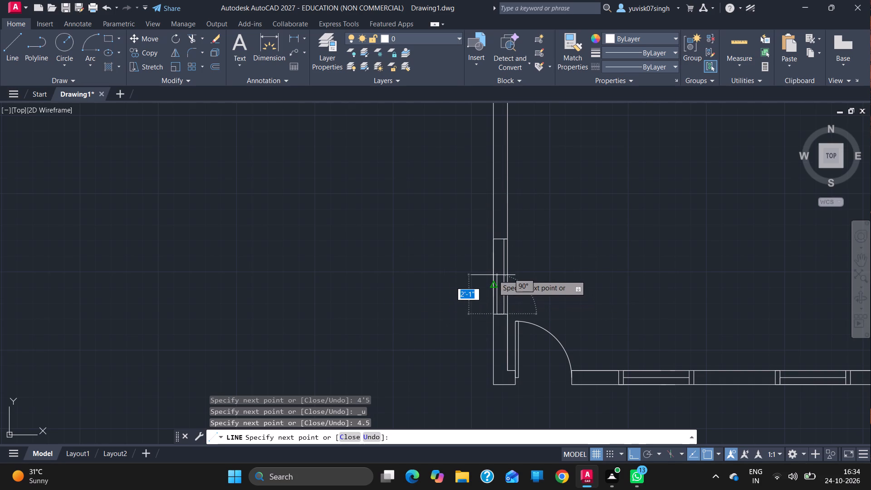
pyautogui.press('3')
pyautogui.press('Return')
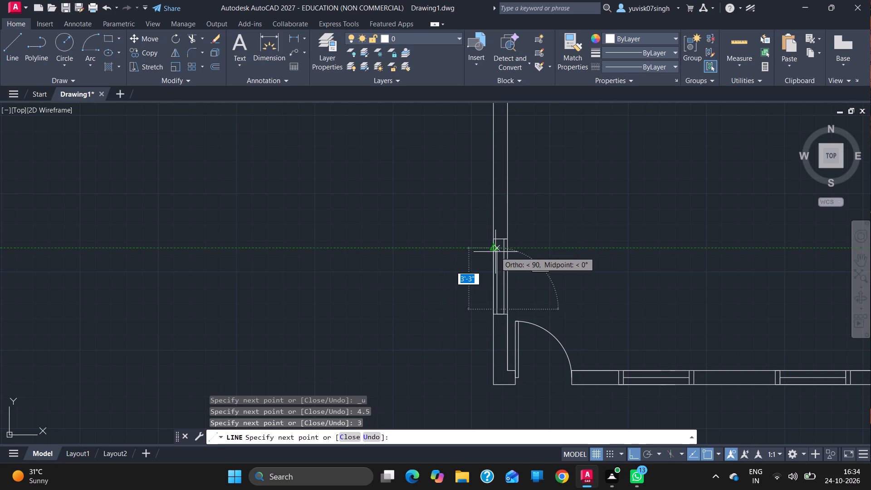
pyautogui.keyDown('ctrl'); pyautogui.scroll(3, 569, 282); pyautogui.keyUp('ctrl')
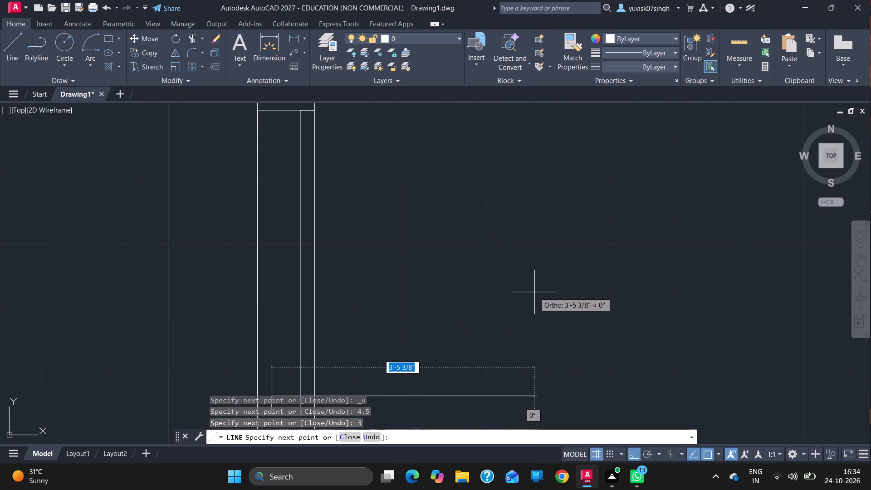
pyautogui.keyDown('ctrl'); pyautogui.scroll(-3, 535, 293); pyautogui.keyUp('ctrl')
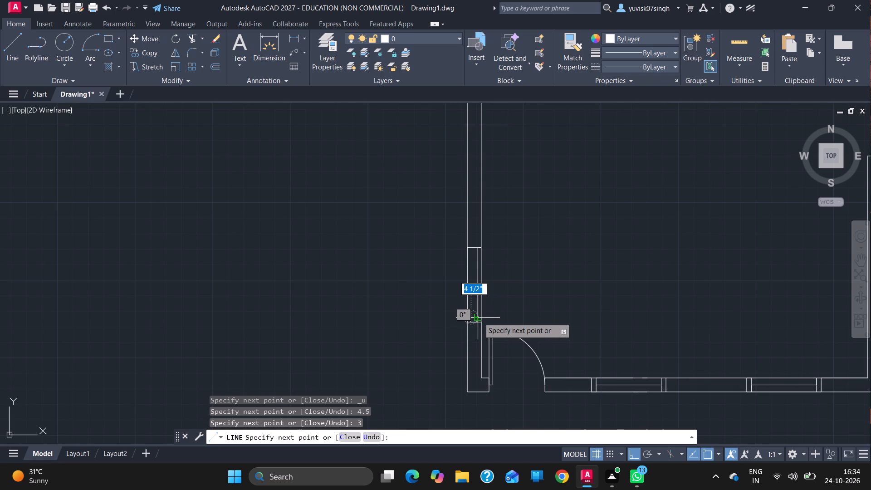
pyautogui.keyDown('ctrl'); pyautogui.scroll(1, 479, 318); pyautogui.keyUp('ctrl')
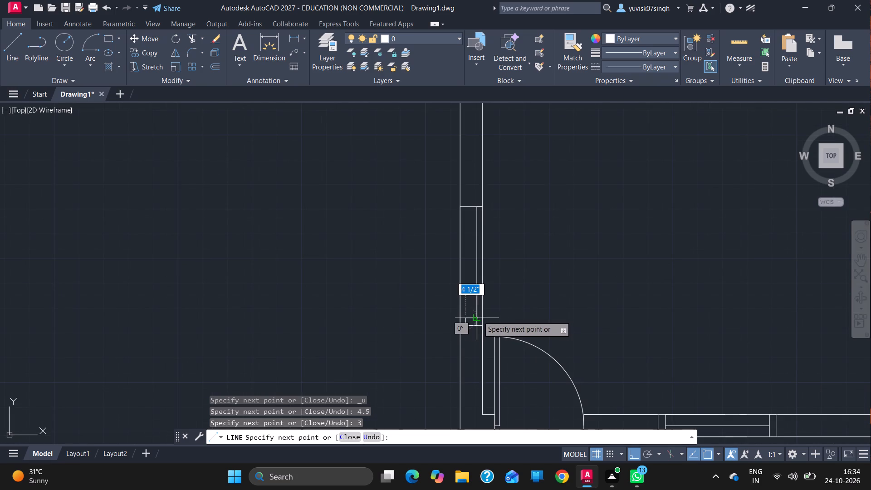
pyautogui.moveTo(477, 316); pyautogui.dragTo(466, 315)
pyautogui.click(466, 315)
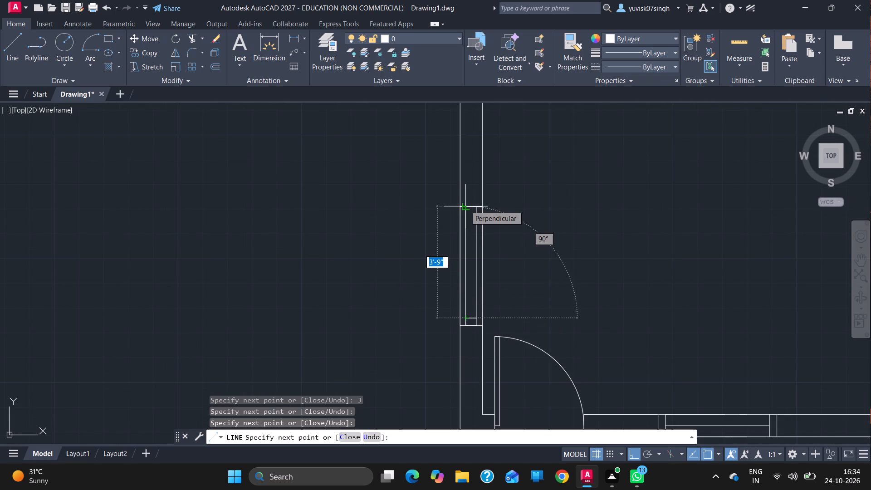
# Extend the window's west frame line to the north jamb and add a cross line 3" south of that jamb.
pyautogui.click(465, 206)
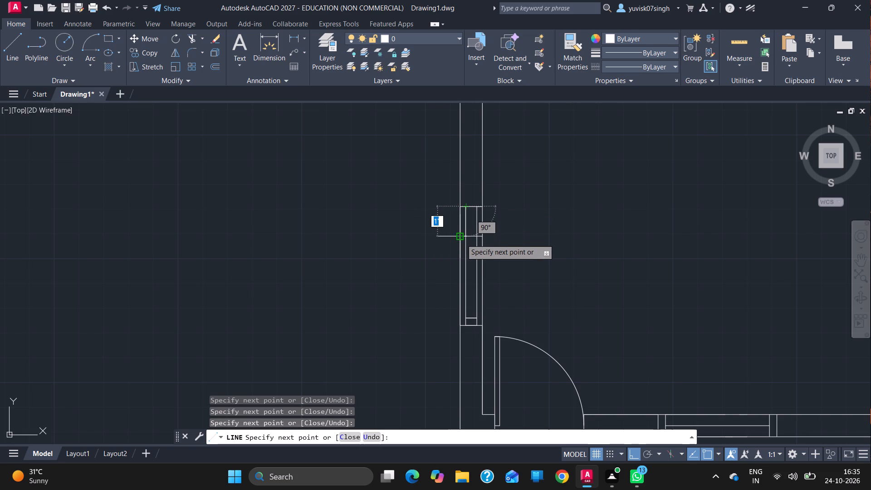
pyautogui.press('3')
pyautogui.press('Return')
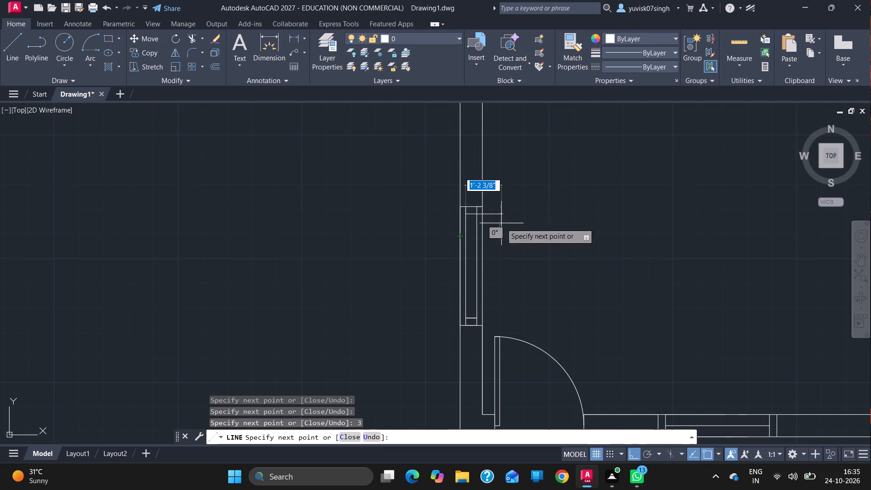
pyautogui.click(475, 214)
pyautogui.press('Escape')
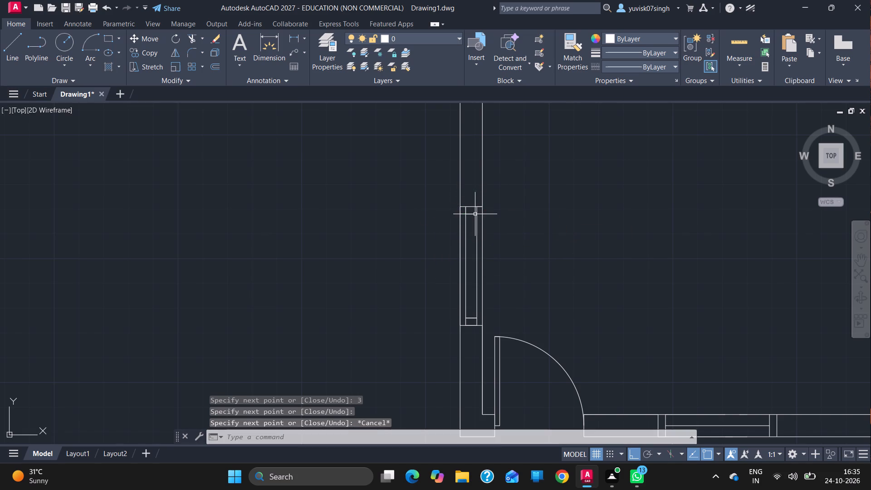
# Draw another window's north jamb line across the west wall, 3' south of the large southwest room's inner northwest corner.
pyautogui.keyDown('ctrl'); pyautogui.scroll(-1, 641, 269); pyautogui.keyUp('ctrl')
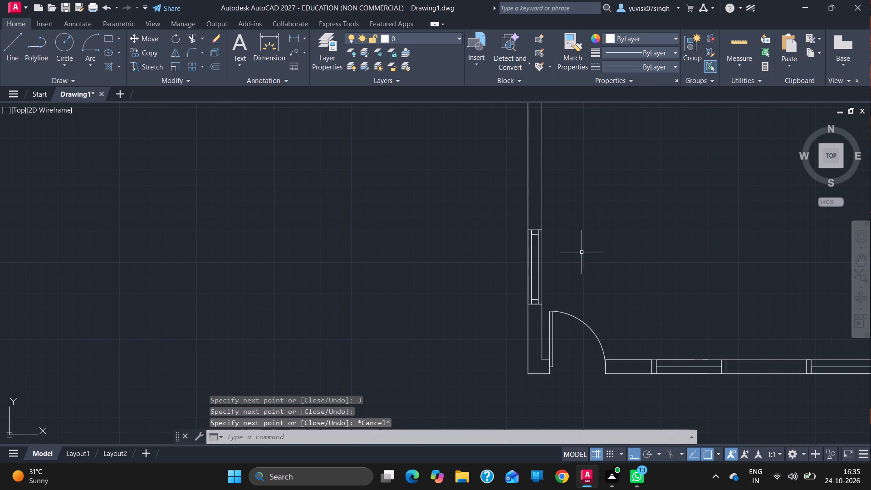
pyautogui.keyDown('ctrl'); pyautogui.scroll(-1, 581, 274); pyautogui.keyUp('ctrl')
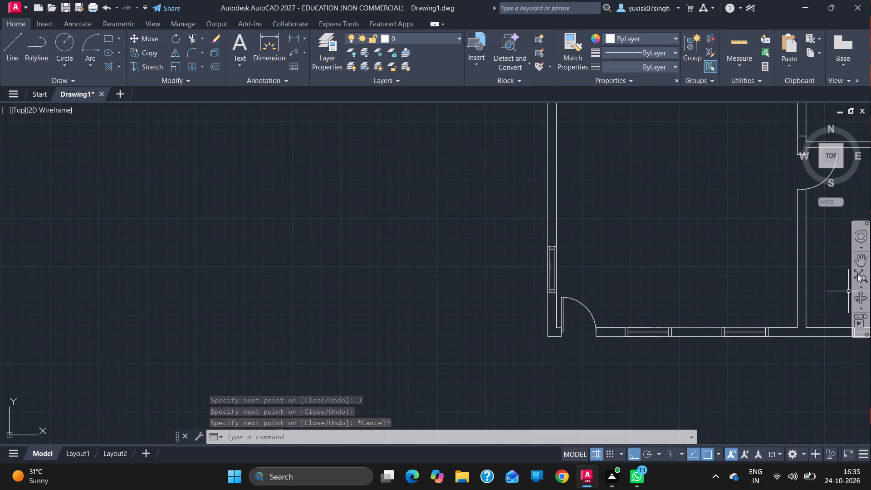
pyautogui.click(855, 255)
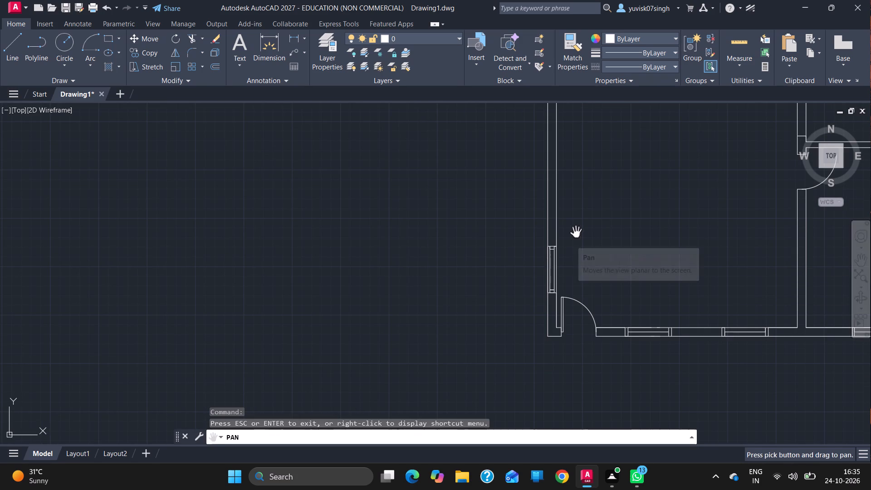
pyautogui.moveTo(590, 223); pyautogui.dragTo(587, 322)
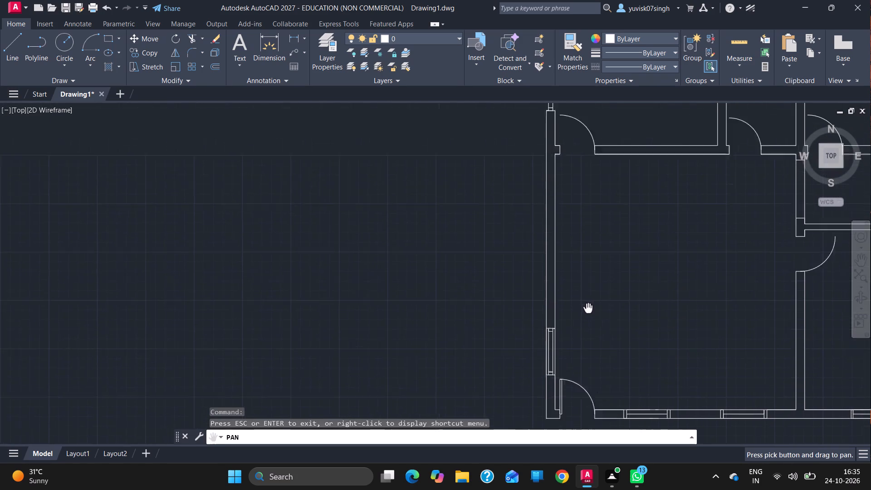
pyautogui.moveTo(587, 322); pyautogui.dragTo(587, 335)
pyautogui.press('Escape')
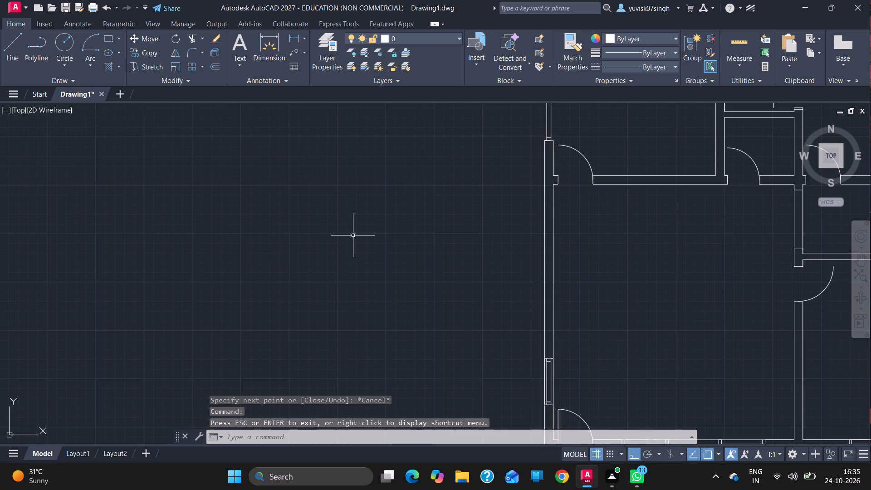
pyautogui.click(13, 64)
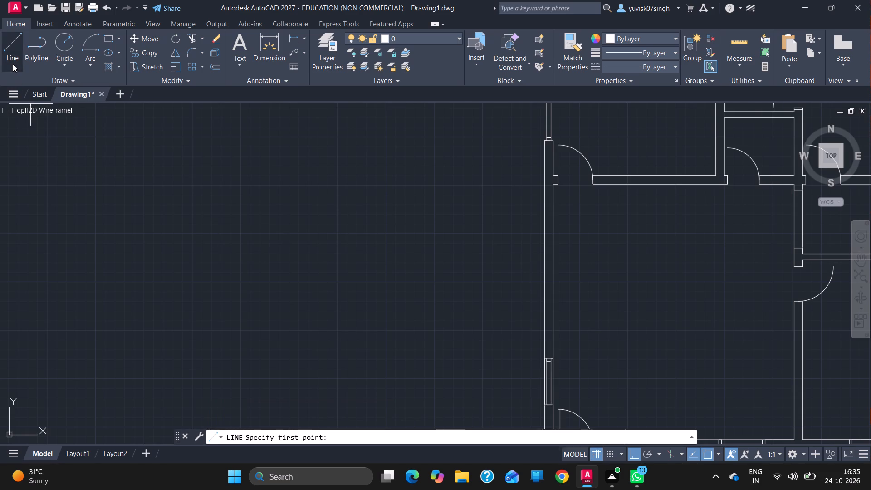
pyautogui.moveTo(553, 185); pyautogui.dragTo(555, 216)
pyautogui.write("3'")
pyautogui.press('Return')
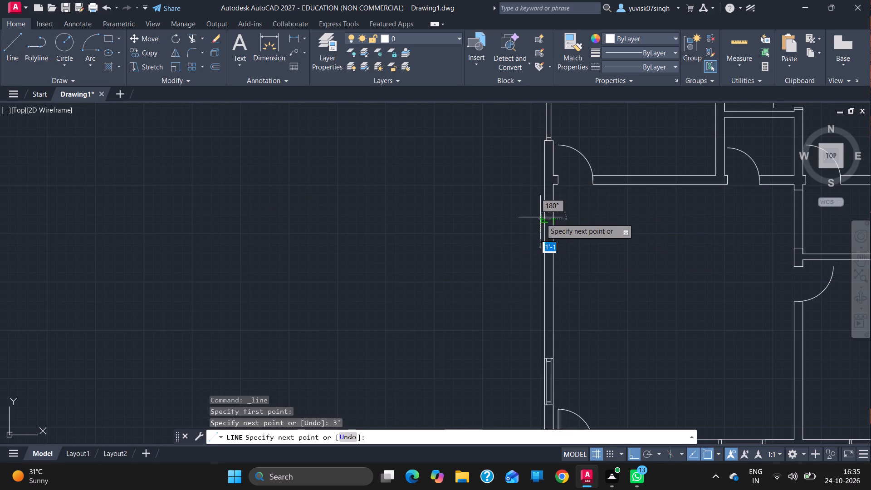
pyautogui.moveTo(542, 219); pyautogui.dragTo(543, 269)
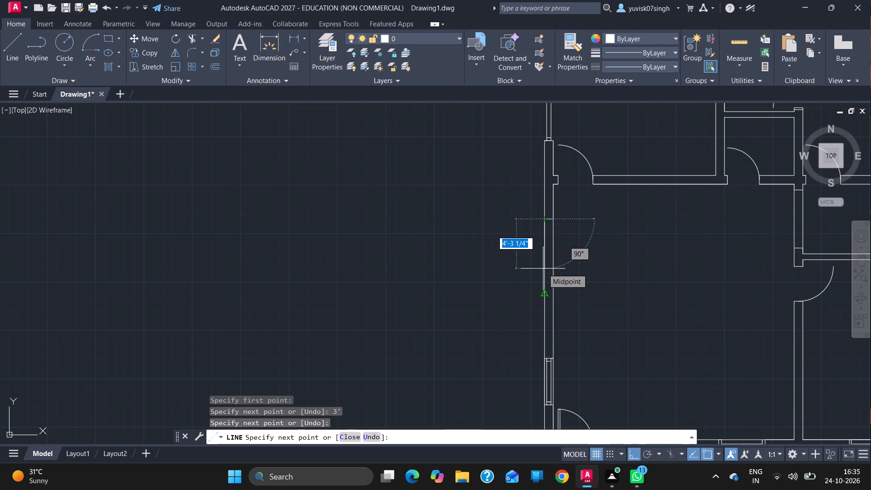
# Draw the window's south jamb line across the west wall, 4' south of its north jamb.
pyautogui.write("4'")
pyautogui.press('Return')
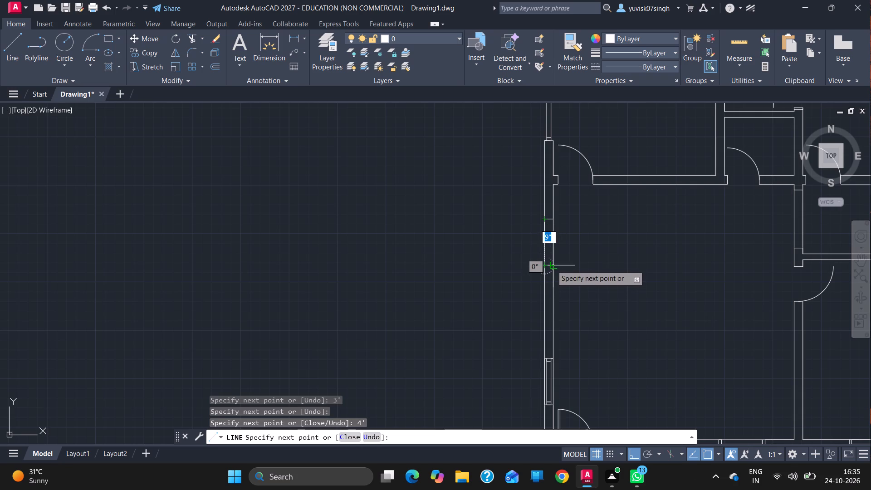
pyautogui.click(552, 265)
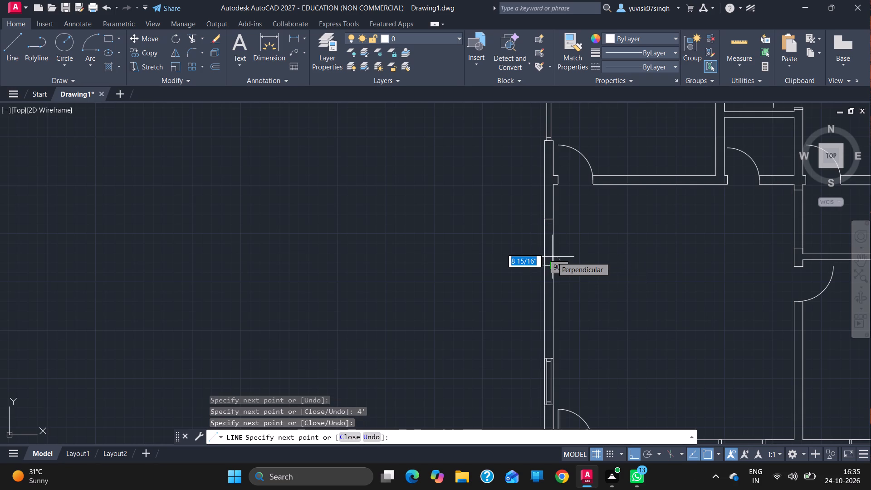
# Draw the window's east frame line 2.25" in from the wall's inner face, from the south jamb to the north jamb.
pyautogui.keyDown('ctrl'); pyautogui.scroll(2, 552, 257); pyautogui.keyUp('ctrl')
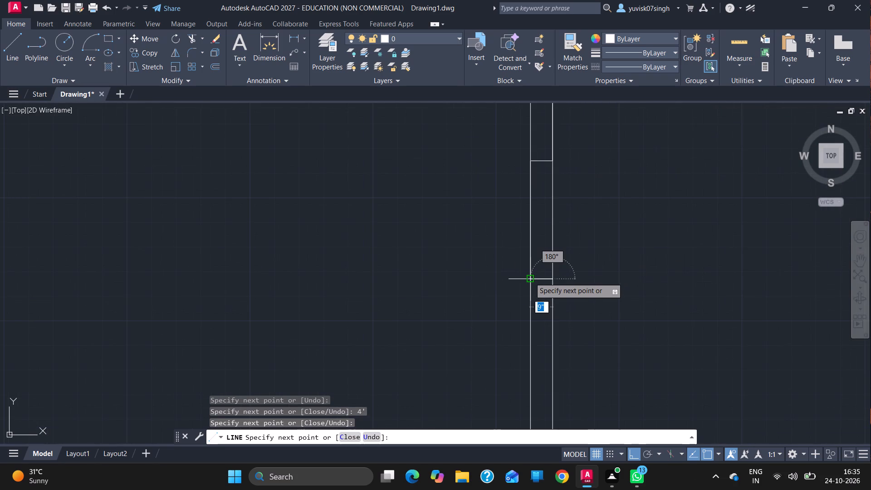
pyautogui.write("2'25")
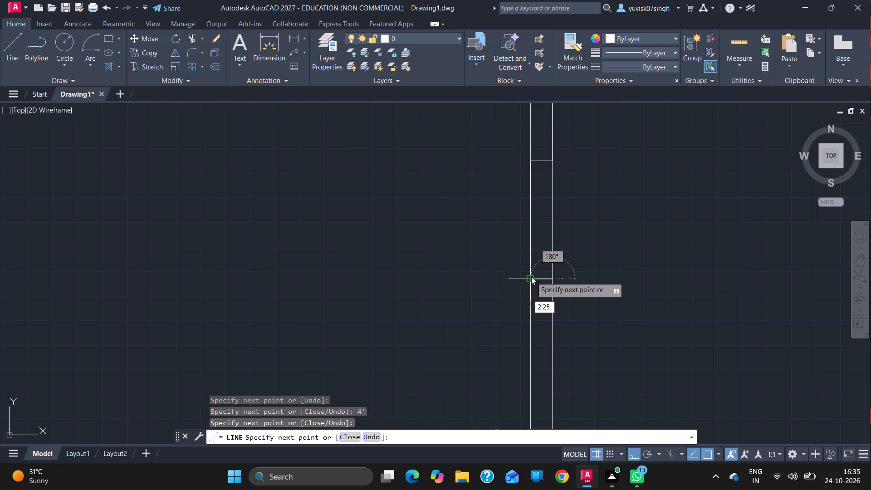
pyautogui.press('Return')
pyautogui.press('BackSpace')
pyautogui.write('2.25')
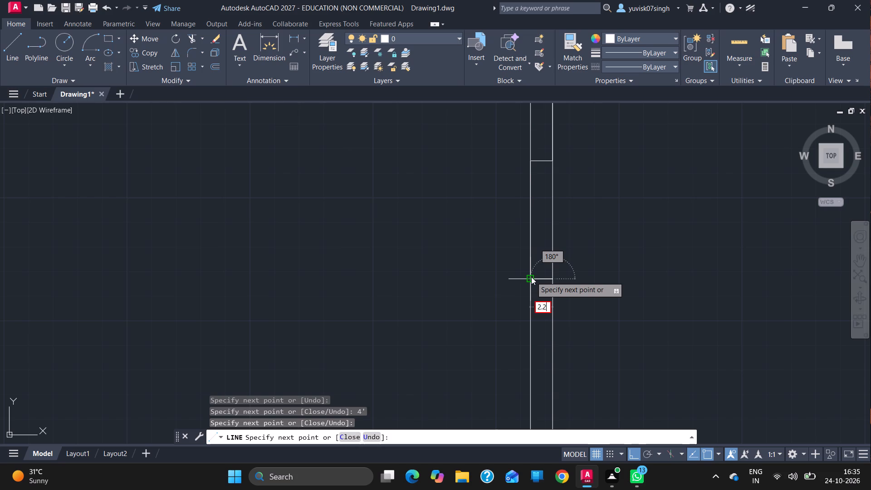
pyautogui.press('Return')
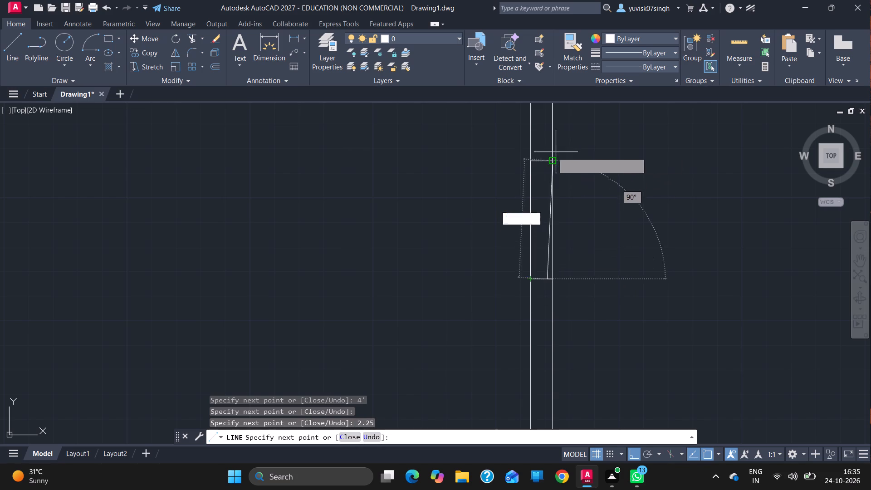
pyautogui.click(547, 159)
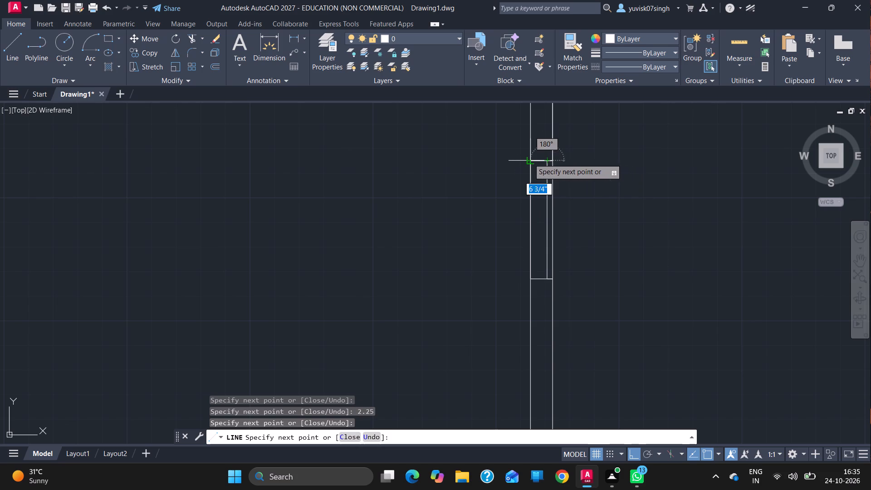
# Trace 4.5" west along the window's north jamb, go 3" south, and draw the cross line between the two frame lines.
pyautogui.write('4.5')
pyautogui.press('Return')
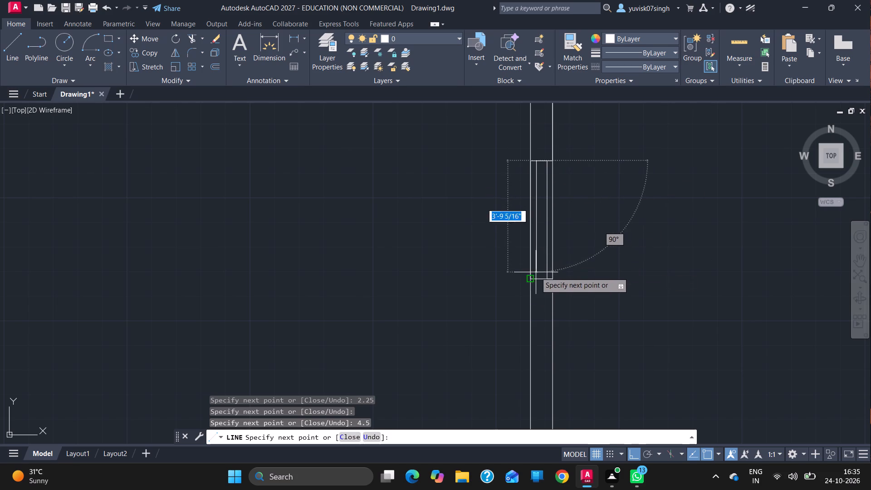
pyautogui.press('3')
pyautogui.press('Return')
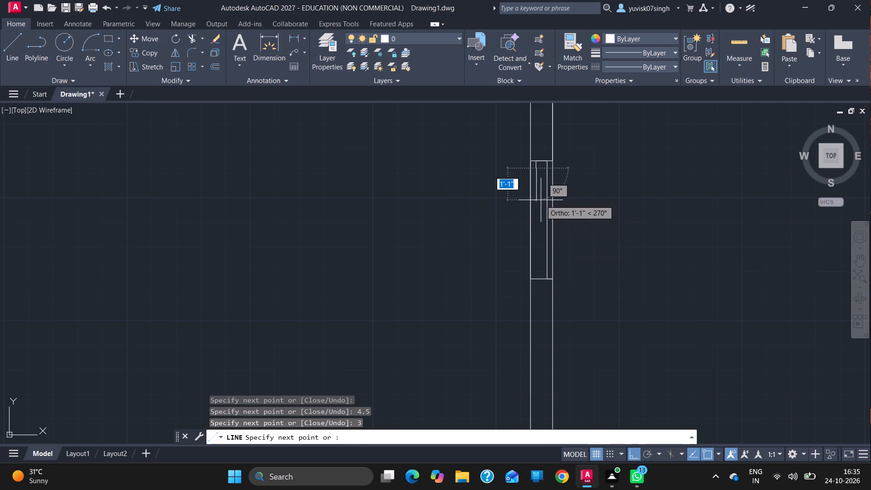
pyautogui.moveTo(545, 168); pyautogui.dragTo(533, 168)
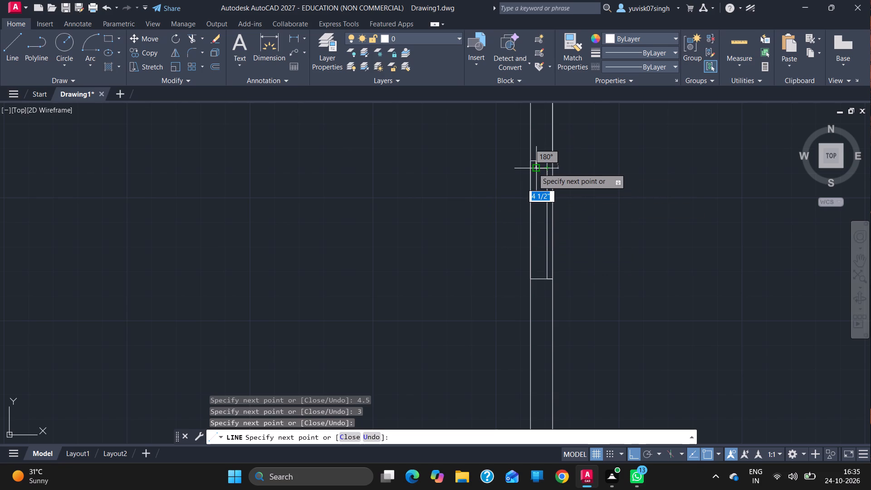
pyautogui.moveTo(533, 168); pyautogui.dragTo(533, 168)
# Extend the window's west frame line to the south jamb and add a cross line 3" north of that jamb.
pyautogui.moveTo(537, 167); pyautogui.dragTo(533, 276)
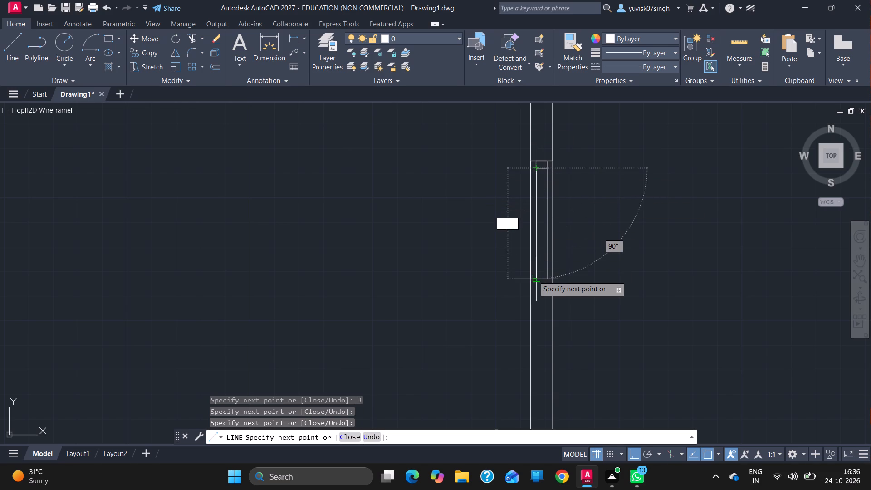
pyautogui.moveTo(533, 276); pyautogui.dragTo(537, 276)
pyautogui.moveTo(537, 276); pyautogui.dragTo(540, 246)
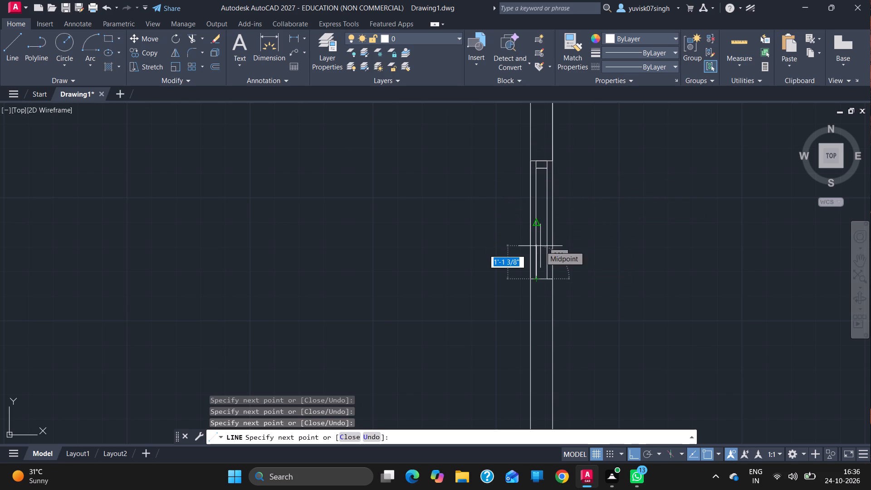
pyautogui.press('3')
pyautogui.press('Return')
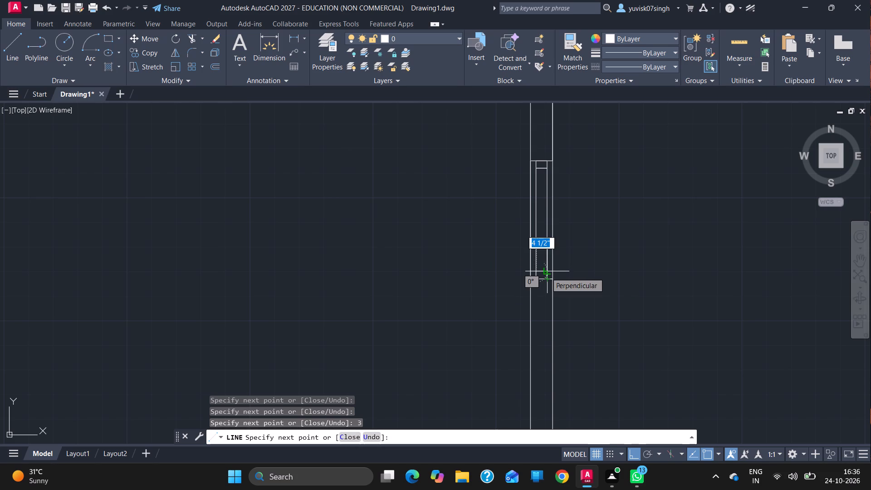
pyautogui.click(546, 273)
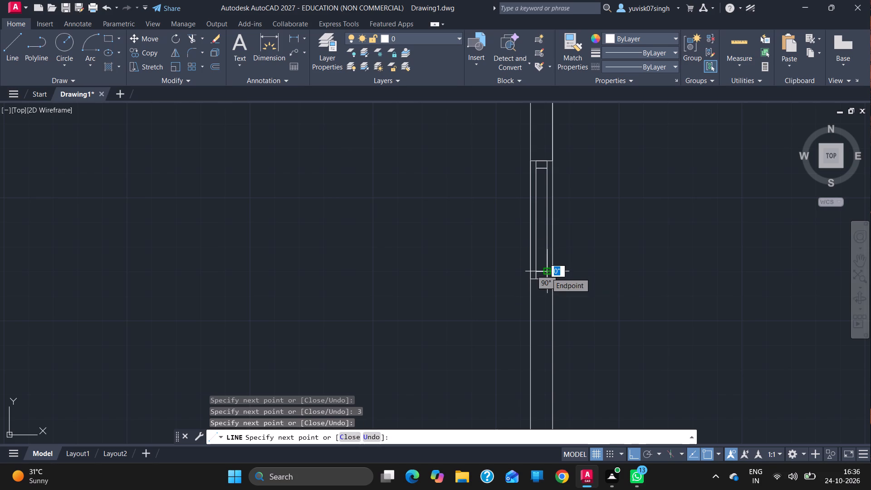
pyautogui.press('Escape')
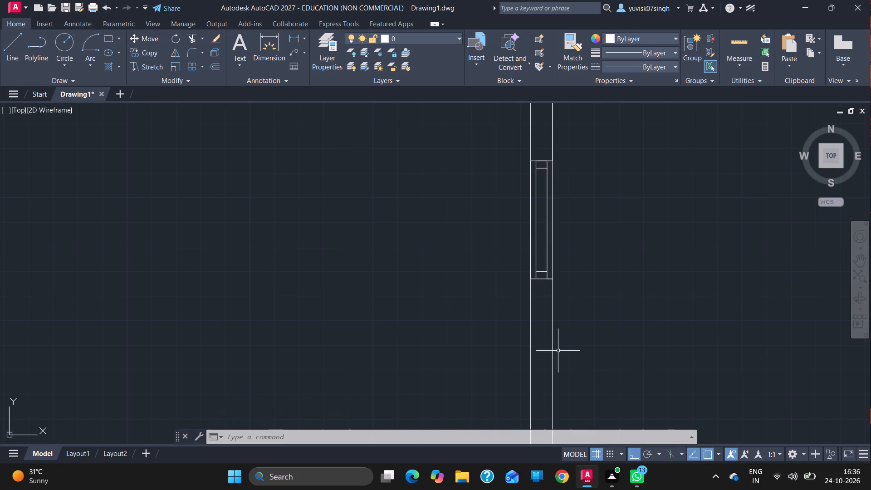
# Trim the inner and outer wall lines between the jambs of the new window in the west wall.
pyautogui.write('tr')
pyautogui.press('Return')
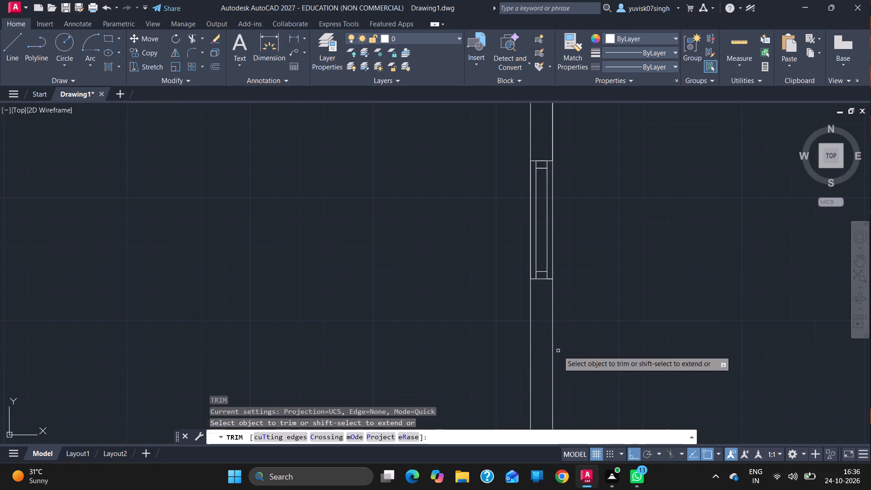
pyautogui.click(553, 213)
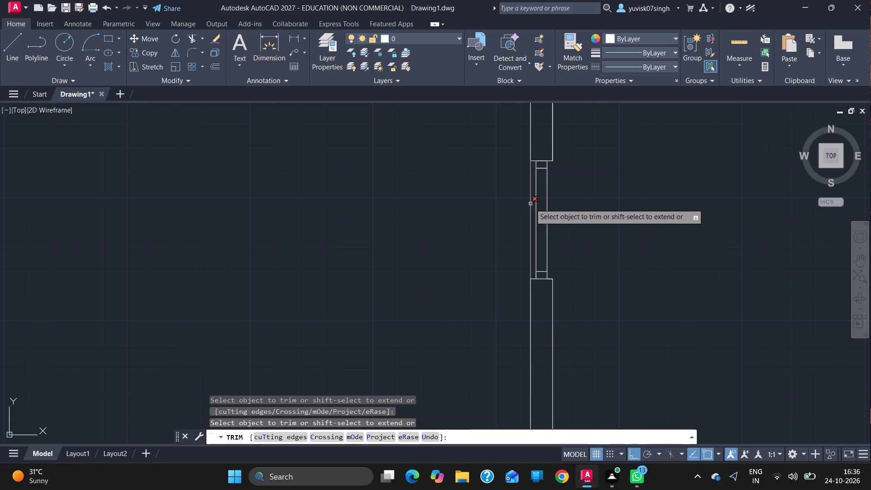
pyautogui.moveTo(530, 204); pyautogui.dragTo(530, 195)
pyautogui.click(530, 195)
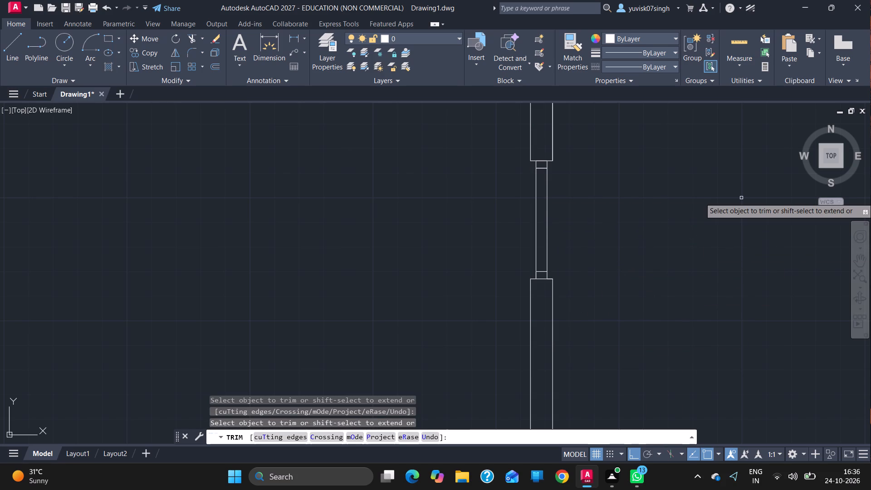
# Trim both wall lines between the jambs of the west wall's southern window, near the entrance door.
pyautogui.keyDown('ctrl'); pyautogui.scroll(-1, 741, 198); pyautogui.keyUp('ctrl')
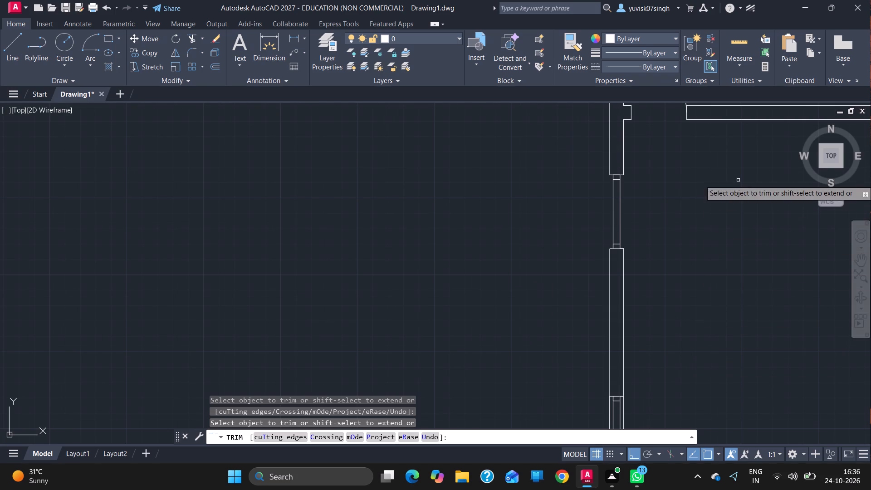
pyautogui.keyDown('ctrl'); pyautogui.scroll(-2, 738, 180); pyautogui.keyUp('ctrl')
pyautogui.keyDown('ctrl'); pyautogui.scroll(4, 710, 279); pyautogui.keyUp('ctrl')
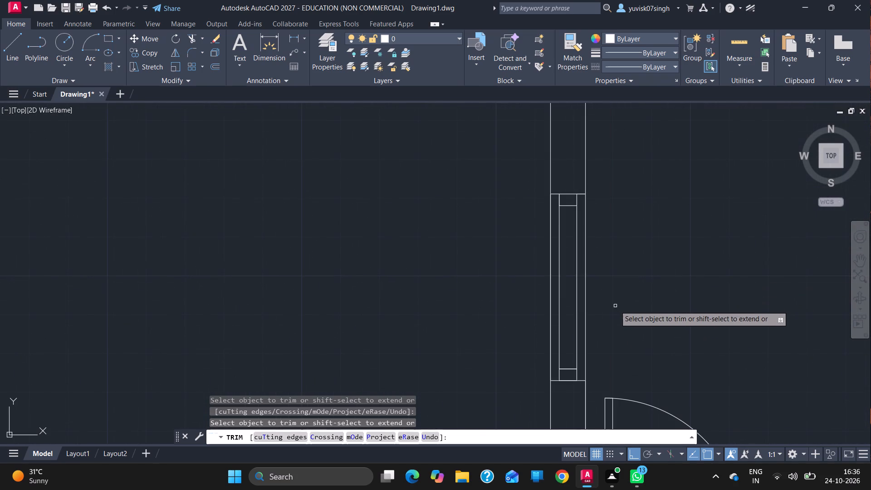
pyautogui.click(585, 290)
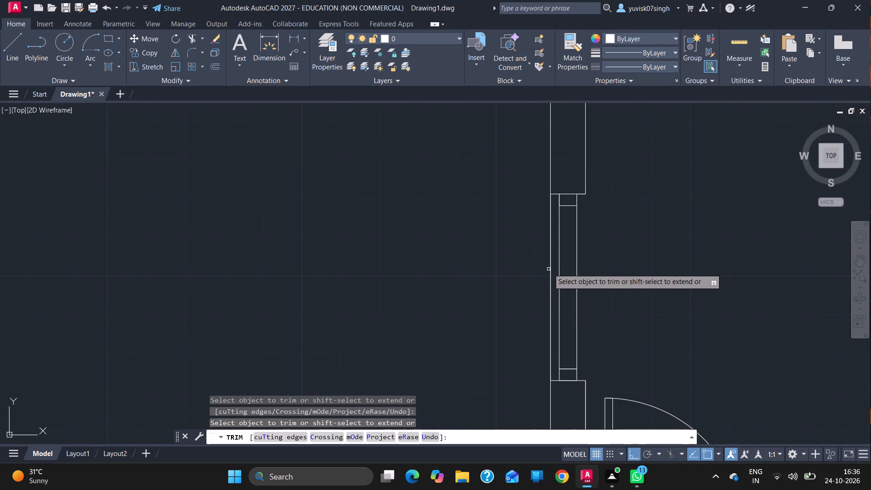
pyautogui.click(551, 233)
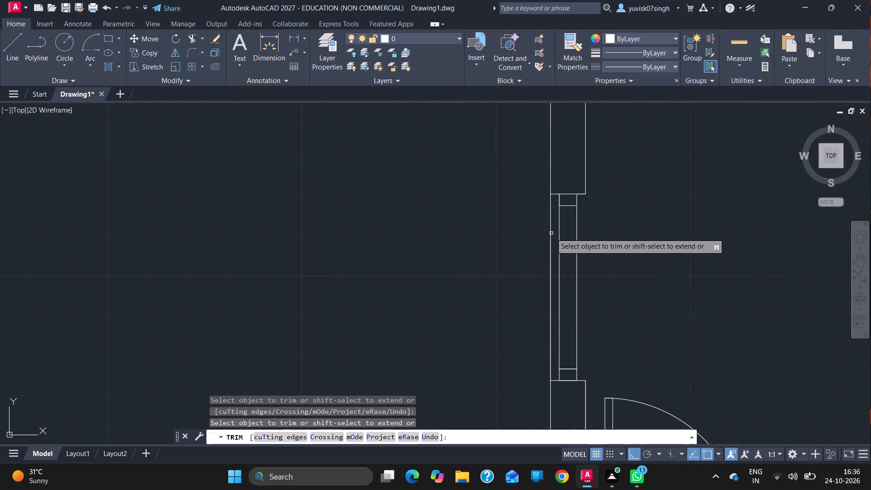
pyautogui.click(551, 241)
pyautogui.click(550, 233)
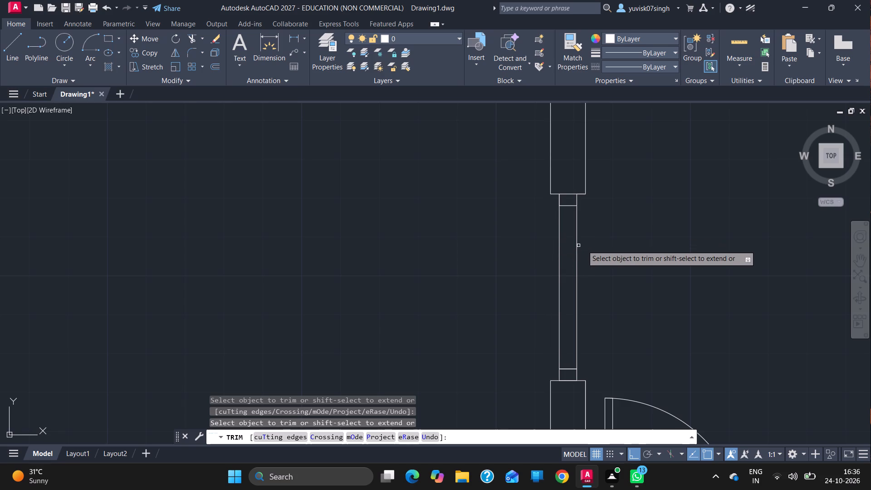
pyautogui.keyDown('ctrl'); pyautogui.scroll(-6, 610, 235); pyautogui.keyUp('ctrl')
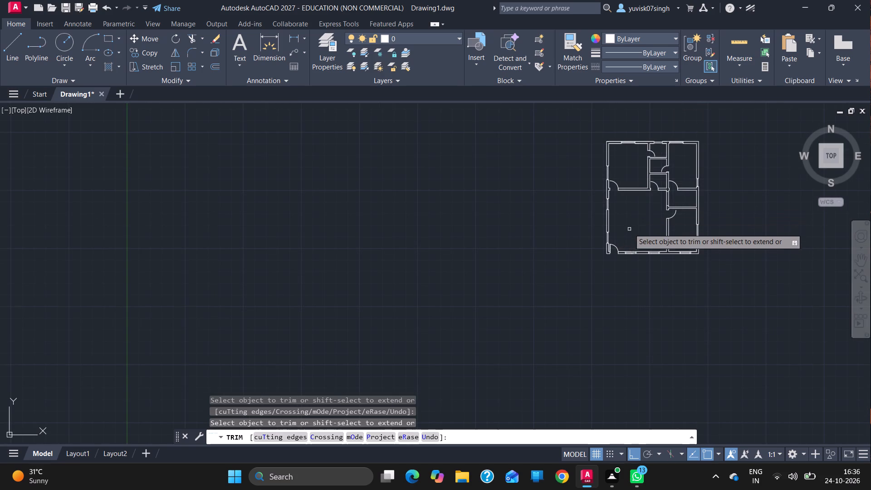
pyautogui.keyDown('ctrl'); pyautogui.scroll(3, 630, 227); pyautogui.keyUp('ctrl')
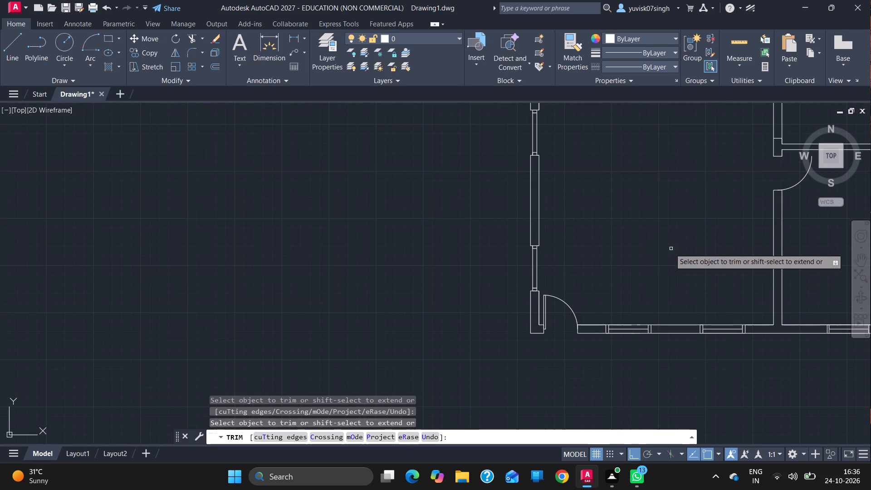
pyautogui.press('Escape')
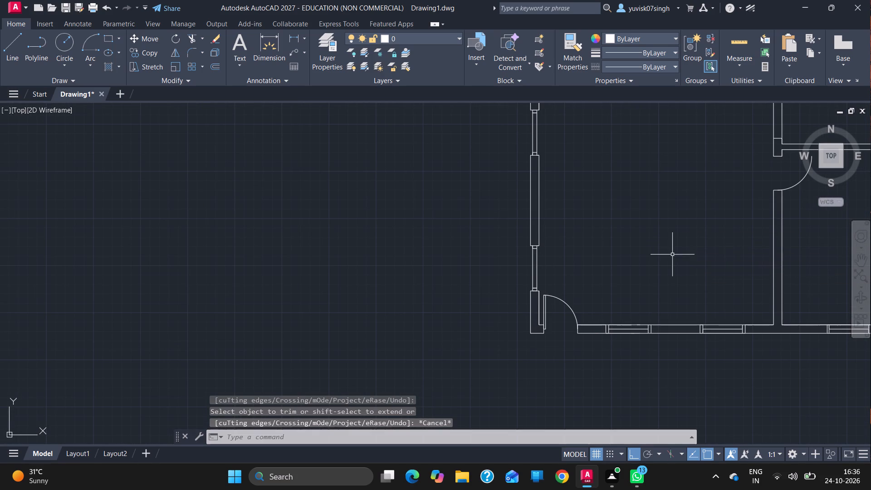
# Review the floor plan and examine the door opening and swing arc in the southeast room's west wall.
pyautogui.click(859, 261)
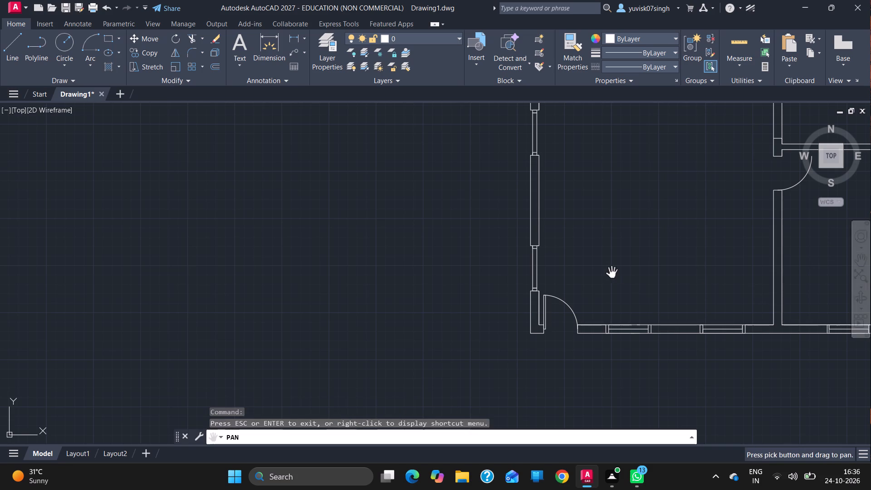
pyautogui.moveTo(610, 273); pyautogui.dragTo(459, 285)
pyautogui.keyDown('ctrl'); pyautogui.scroll(-1, 459, 285); pyautogui.keyUp('ctrl')
pyautogui.moveTo(476, 261); pyautogui.dragTo(479, 338)
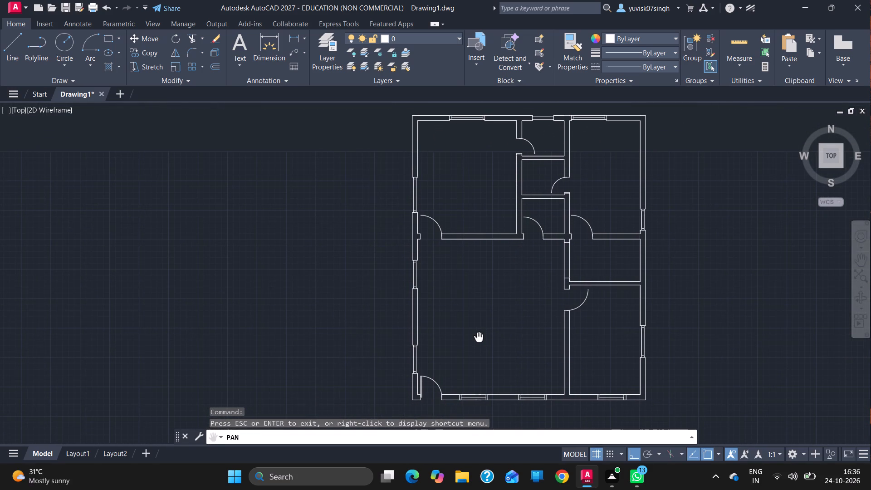
pyautogui.moveTo(479, 338); pyautogui.dragTo(480, 338)
pyautogui.moveTo(480, 338); pyautogui.dragTo(356, 227)
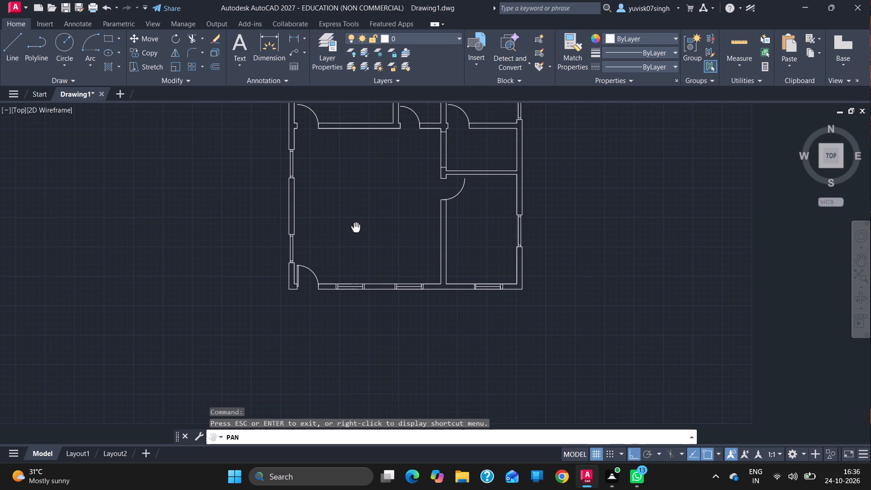
pyautogui.moveTo(356, 227); pyautogui.dragTo(355, 227)
pyautogui.moveTo(355, 227); pyautogui.dragTo(335, 200)
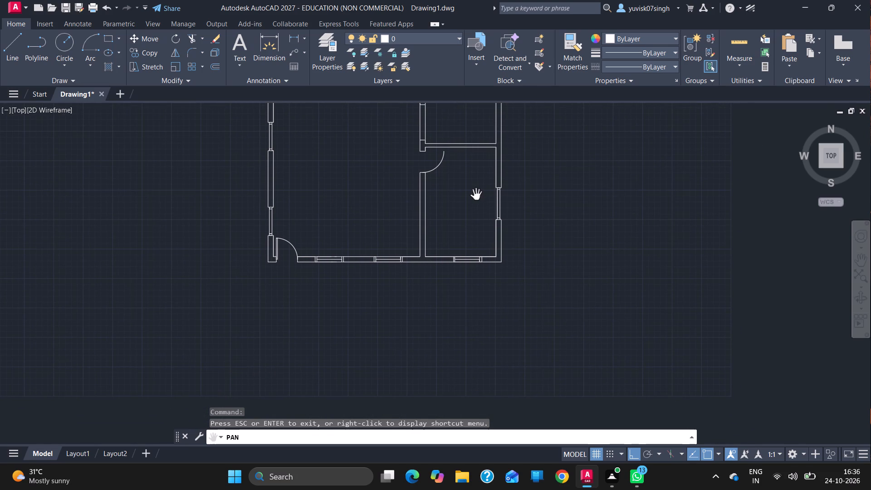
pyautogui.keyDown('ctrl'); pyautogui.scroll(1, 475, 196); pyautogui.keyUp('ctrl')
pyautogui.moveTo(475, 196); pyautogui.dragTo(472, 314)
pyautogui.keyDown('ctrl'); pyautogui.scroll(2, 474, 312); pyautogui.keyUp('ctrl')
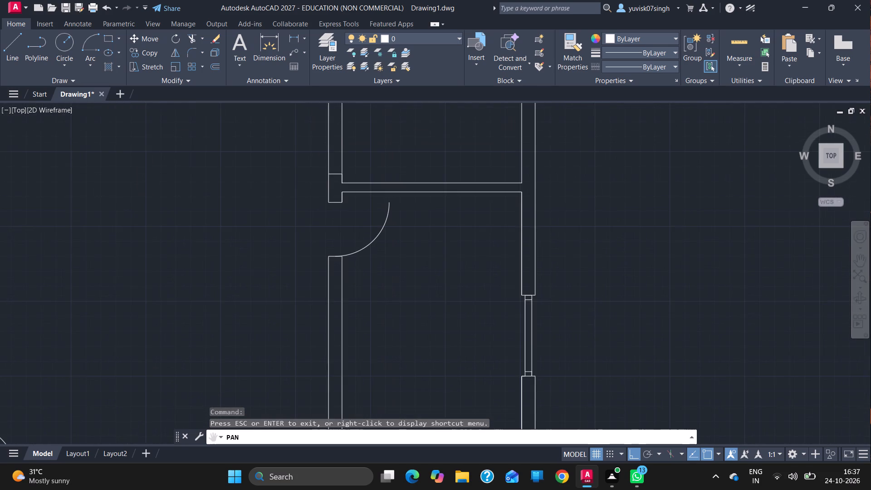
pyautogui.moveTo(393, 294); pyautogui.dragTo(464, 394)
pyautogui.press('Escape')
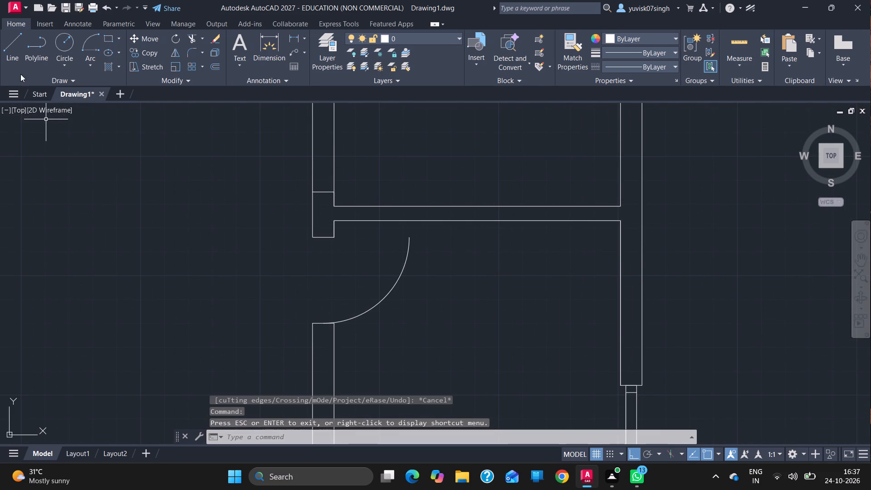
# Draw the 2" thick door leaf from the north jamb's midpoint to the swing arc's end at the southeast room's west door.
pyautogui.click(12, 58)
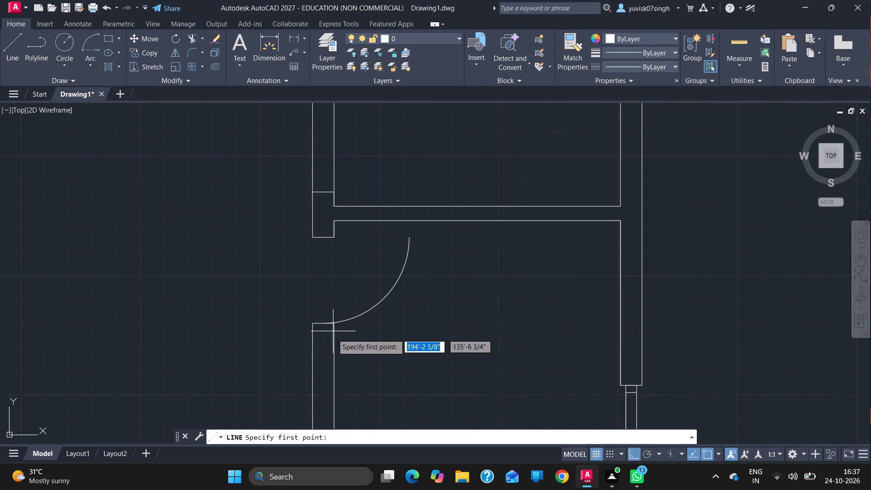
pyautogui.click(320, 240)
pyautogui.click(409, 238)
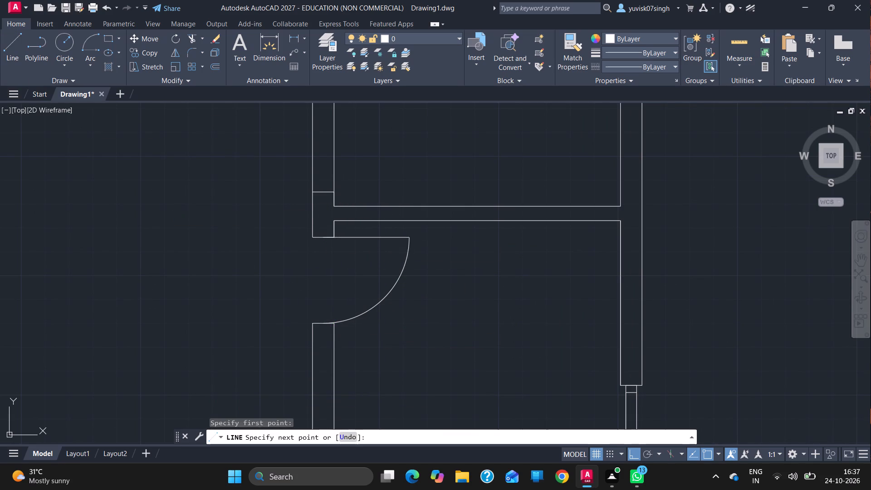
pyautogui.press('2')
pyautogui.press('Return')
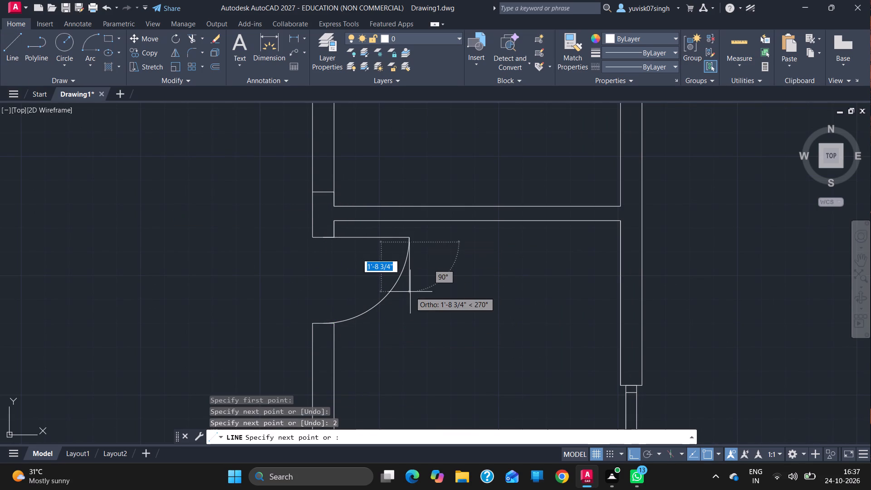
pyautogui.moveTo(323, 241); pyautogui.dragTo(323, 235)
pyautogui.click(323, 235)
pyautogui.press('Escape')
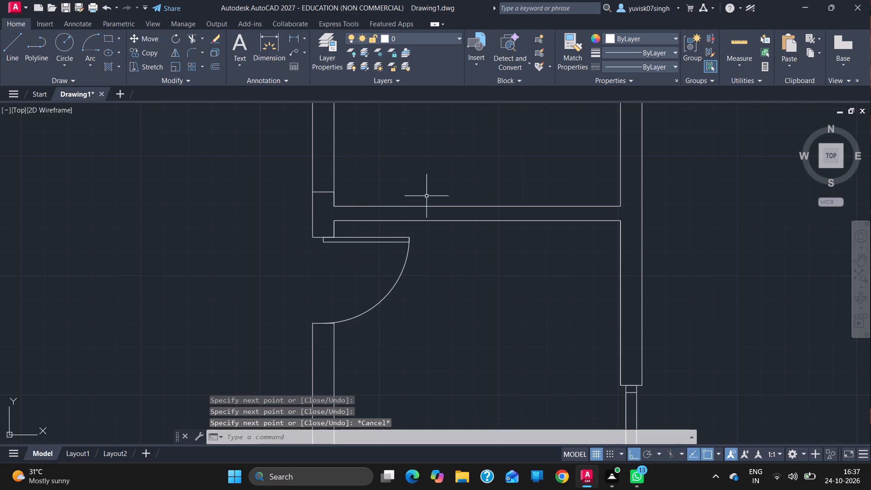
# Draw a 3' long, 2" thick door leaf from the west jamb's midpoint at the door north of the middle east room.
pyautogui.keyDown('ctrl'); pyautogui.scroll(-4, 424, 190); pyautogui.keyUp('ctrl')
pyautogui.keyDown('ctrl'); pyautogui.scroll(4, 421, 163); pyautogui.keyUp('ctrl')
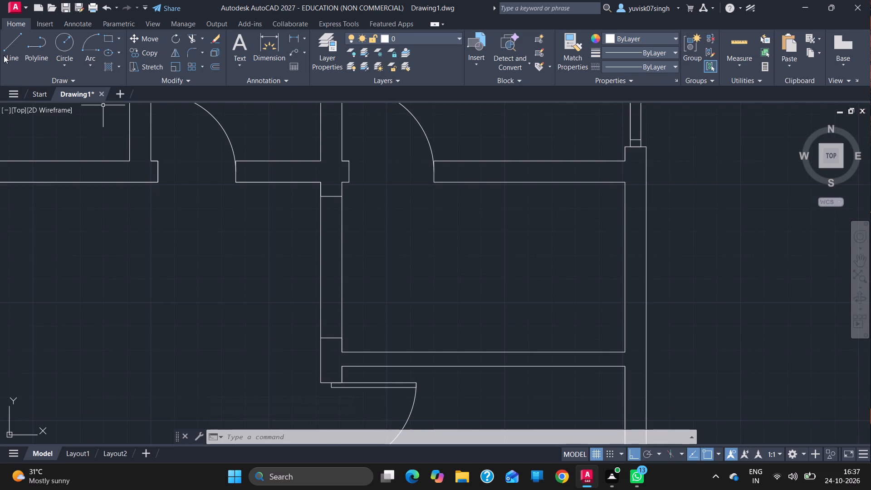
pyautogui.click(16, 44)
pyautogui.keyDown('ctrl'); pyautogui.scroll(-1, 155, 331); pyautogui.keyUp('ctrl')
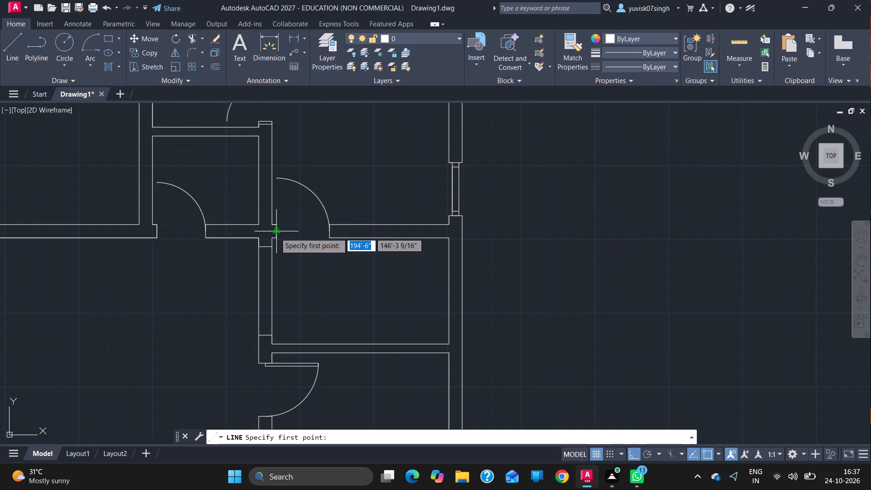
pyautogui.moveTo(275, 233); pyautogui.dragTo(276, 180)
pyautogui.moveTo(276, 180); pyautogui.dragTo(338, 179)
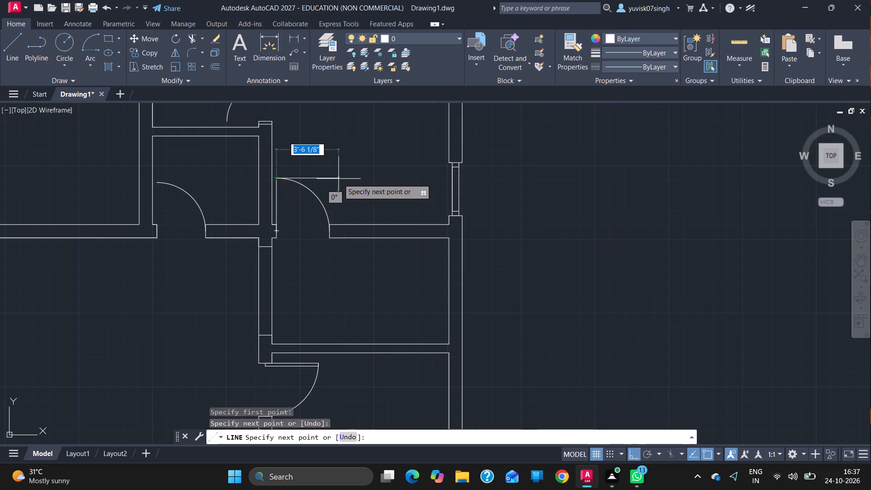
pyautogui.press('2')
pyautogui.press('Return')
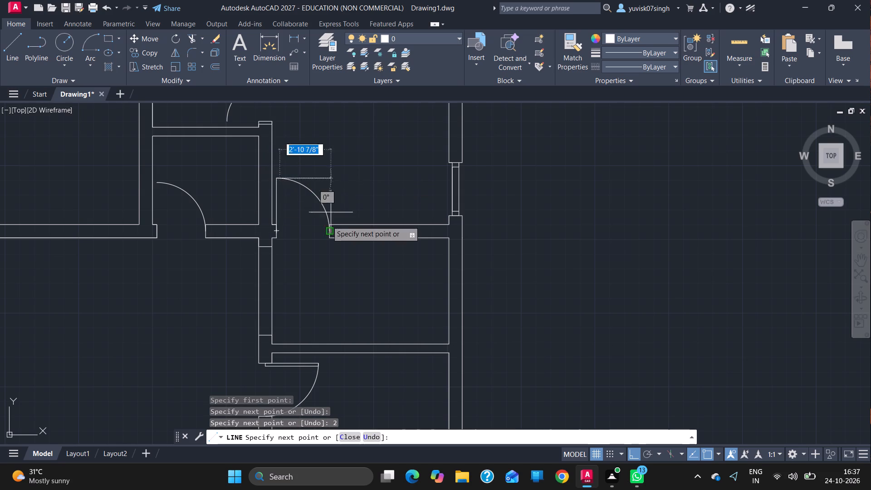
pyautogui.write("3'")
pyautogui.press('Return')
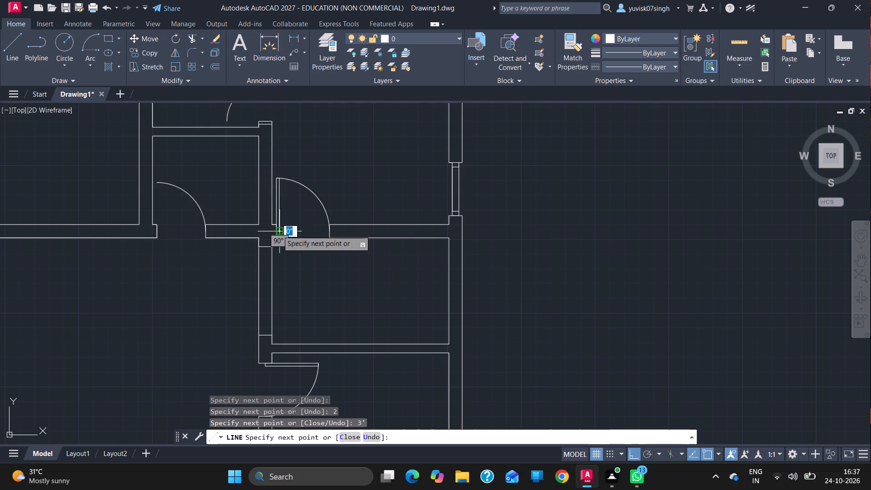
pyautogui.click(274, 230)
pyautogui.press('Escape')
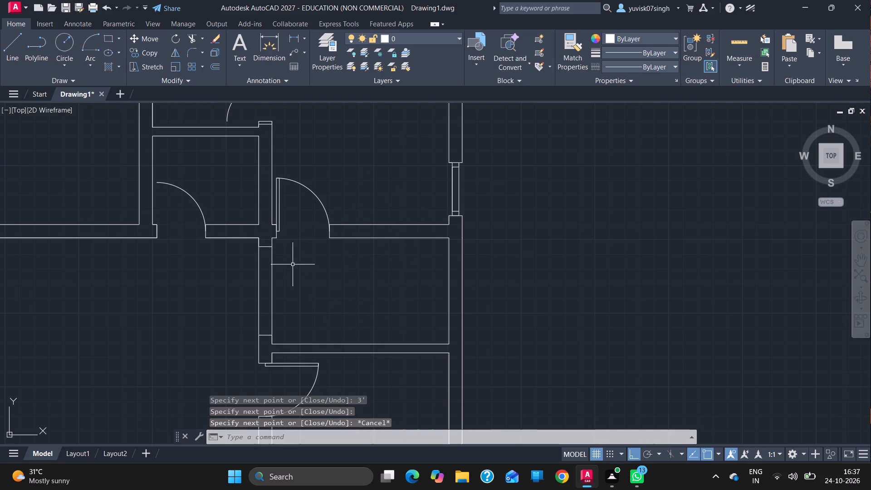
# Draw an east-west centre line across the middle east room from the midpoint of its east wall to its west wall.
pyautogui.click(9, 52)
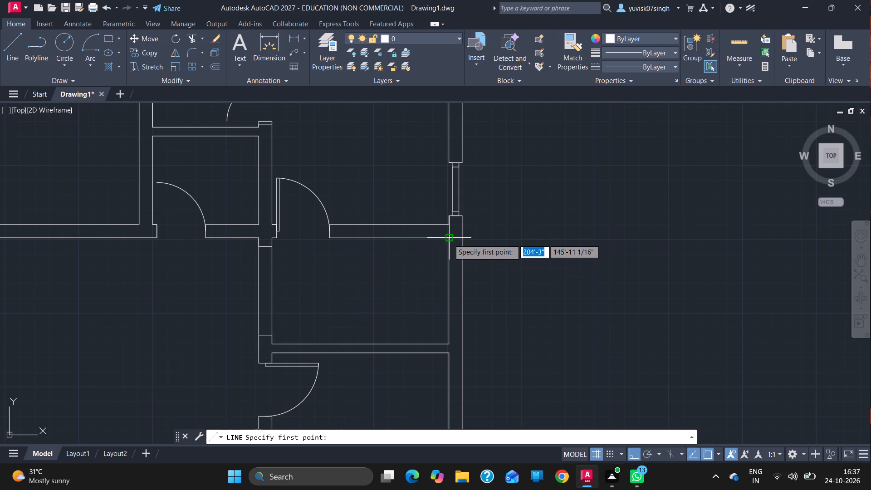
pyautogui.moveTo(449, 239); pyautogui.dragTo(450, 343)
pyautogui.moveTo(450, 343); pyautogui.dragTo(452, 308)
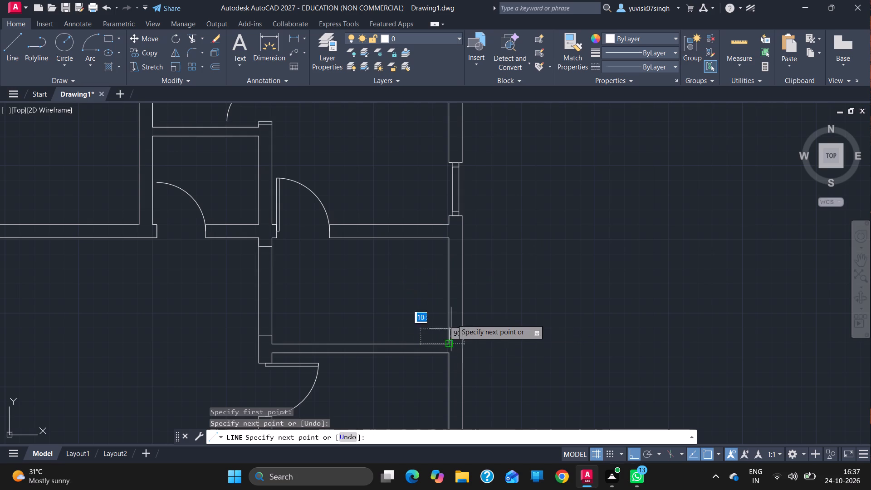
pyautogui.moveTo(452, 308); pyautogui.dragTo(449, 289)
pyautogui.moveTo(449, 289); pyautogui.dragTo(357, 282)
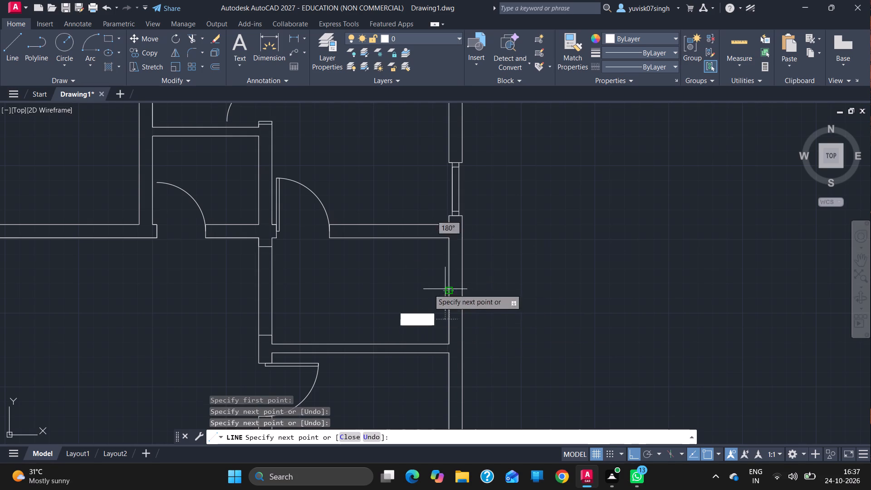
pyautogui.moveTo(357, 282); pyautogui.dragTo(273, 289)
pyautogui.click(273, 289)
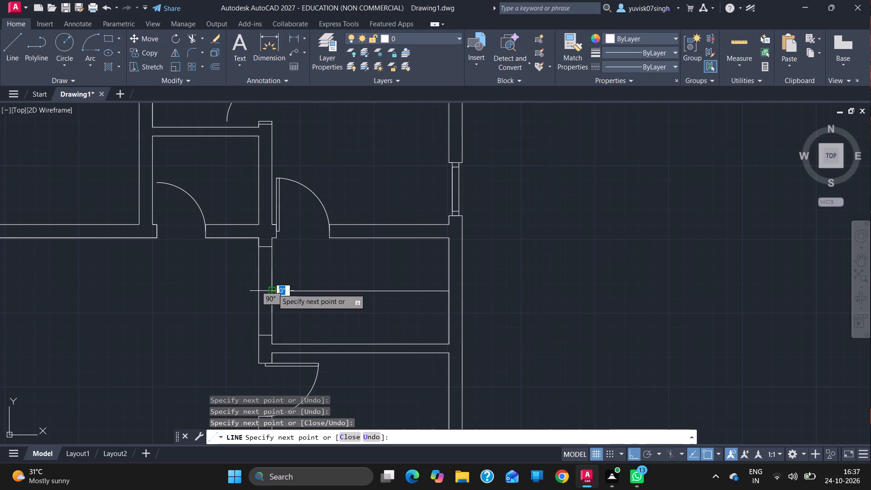
pyautogui.press('Escape')
# Offset the room's centre line 3" to both its north and south sides.
pyautogui.press('o')
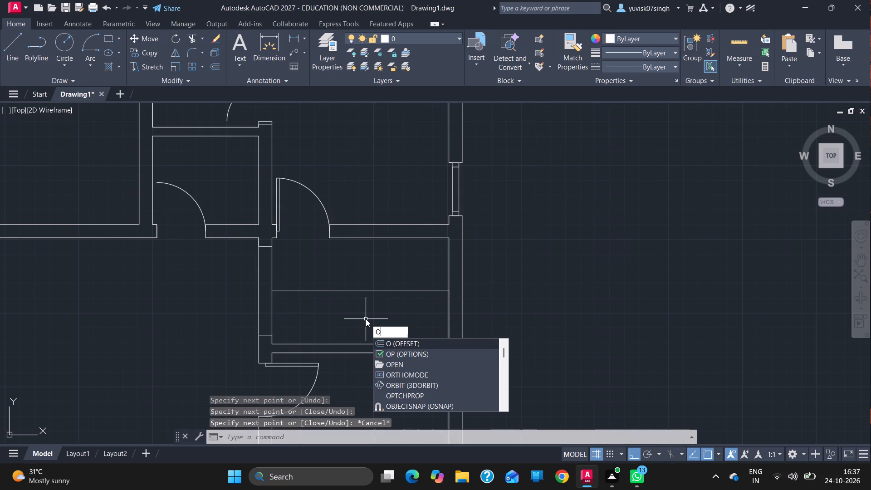
pyautogui.press('Return')
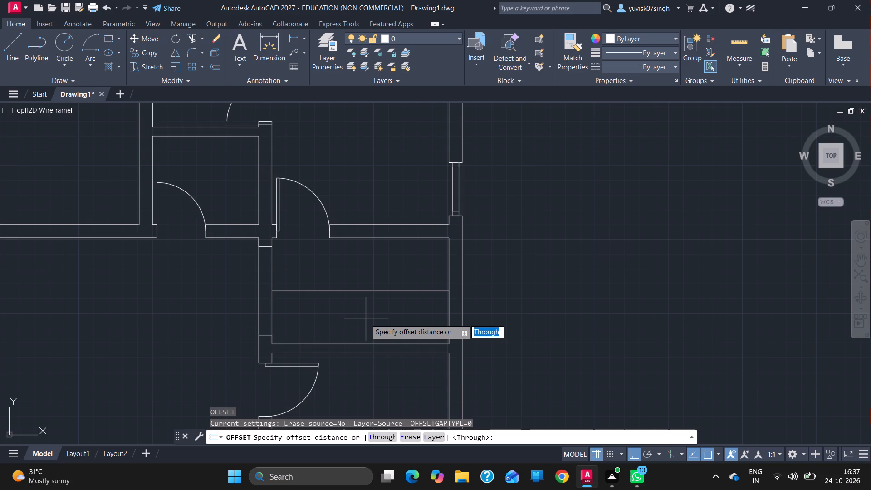
pyautogui.press('3')
pyautogui.press('Return')
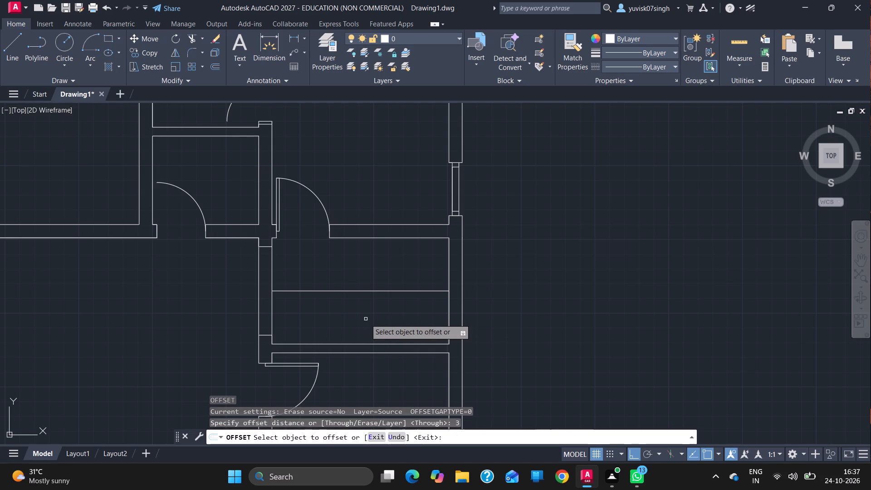
pyautogui.moveTo(373, 291); pyautogui.dragTo(376, 278)
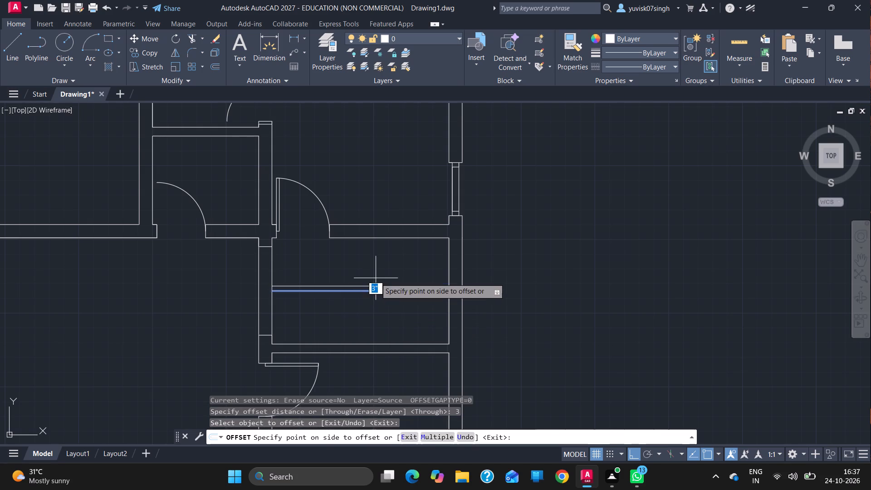
pyautogui.moveTo(376, 278); pyautogui.dragTo(376, 292)
pyautogui.moveTo(376, 292); pyautogui.dragTo(371, 320)
pyautogui.click(371, 320)
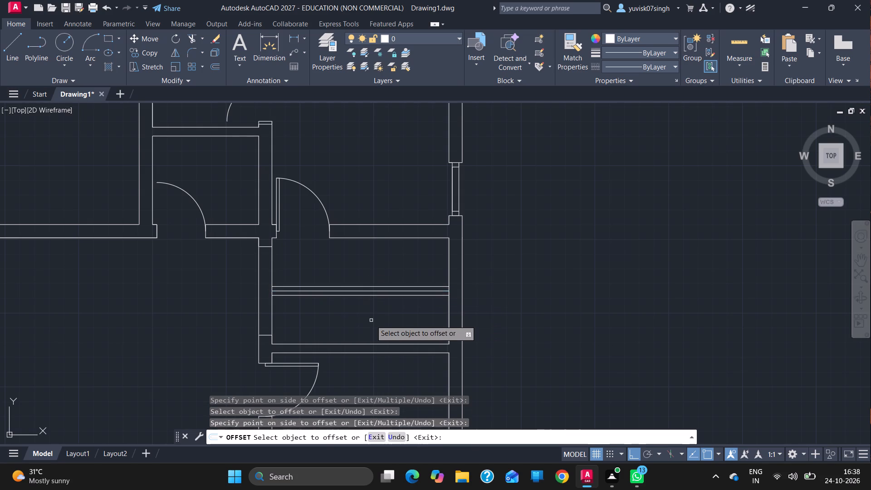
pyautogui.press('Escape')
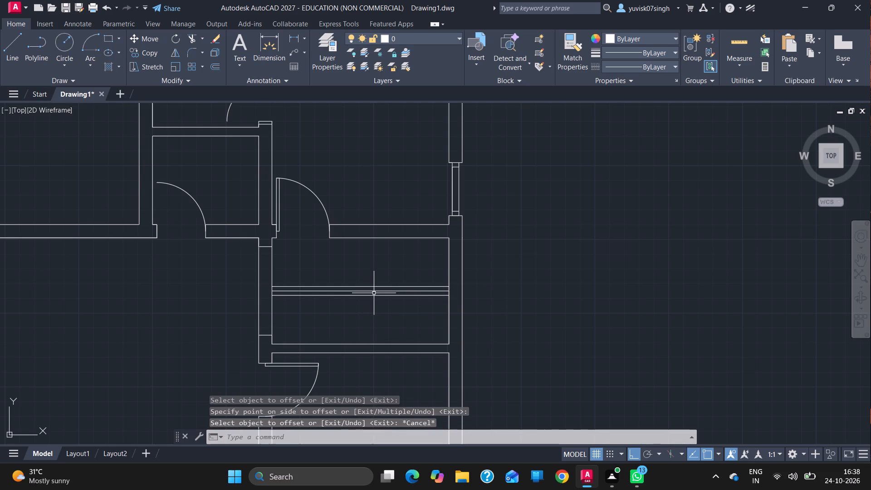
# Delete the original centre line between the two offset lines.
pyautogui.click(370, 290)
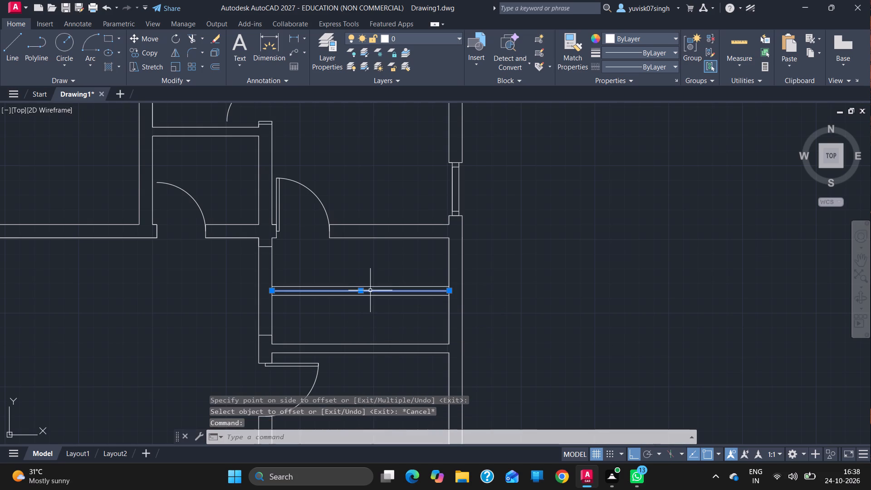
pyautogui.press('Delete')
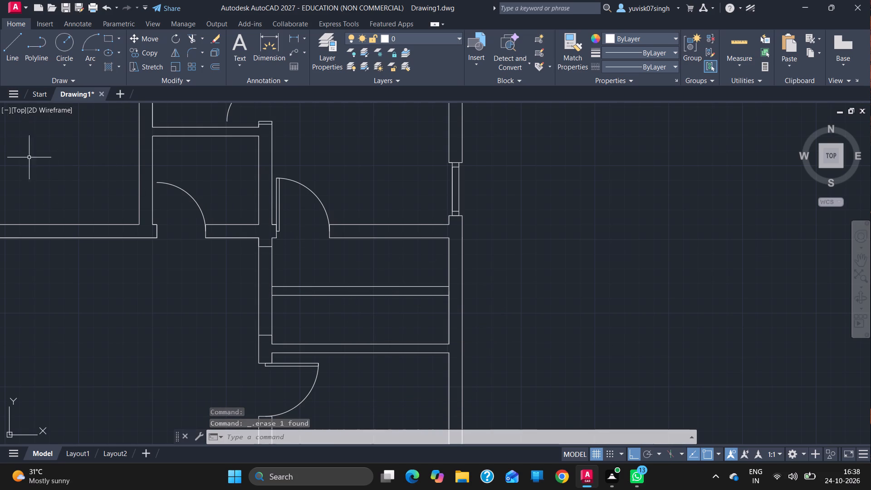
# Draw a north-south line across the room, 2'6" west of its east wall, ending at the south wall.
pyautogui.click(11, 49)
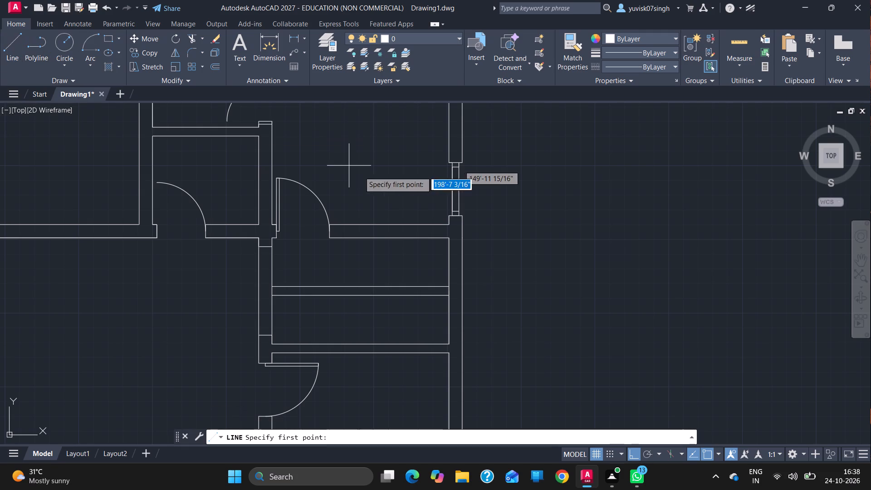
pyautogui.moveTo(449, 235); pyautogui.dragTo(406, 232)
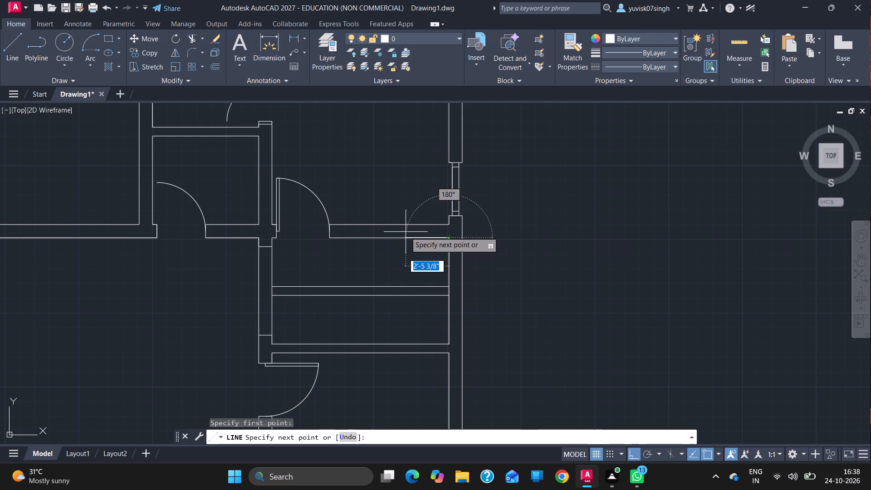
pyautogui.write("2'6")
pyautogui.press('Return')
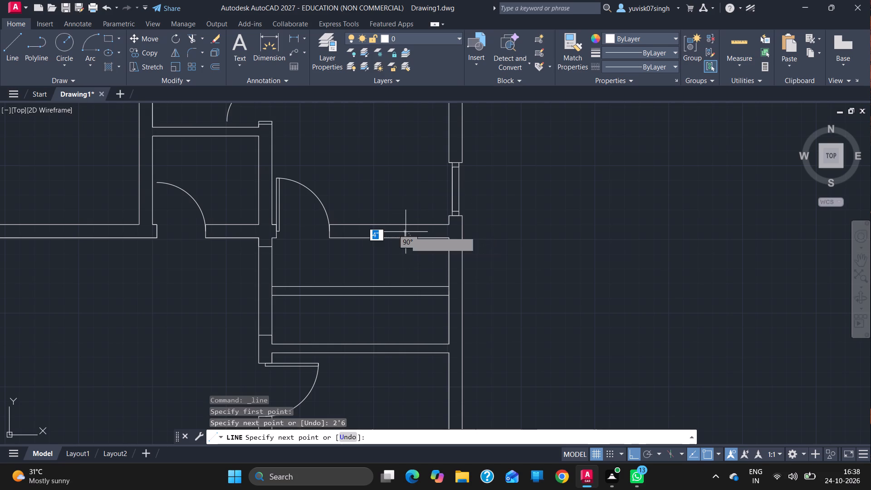
pyautogui.click(403, 343)
pyautogui.press('Escape')
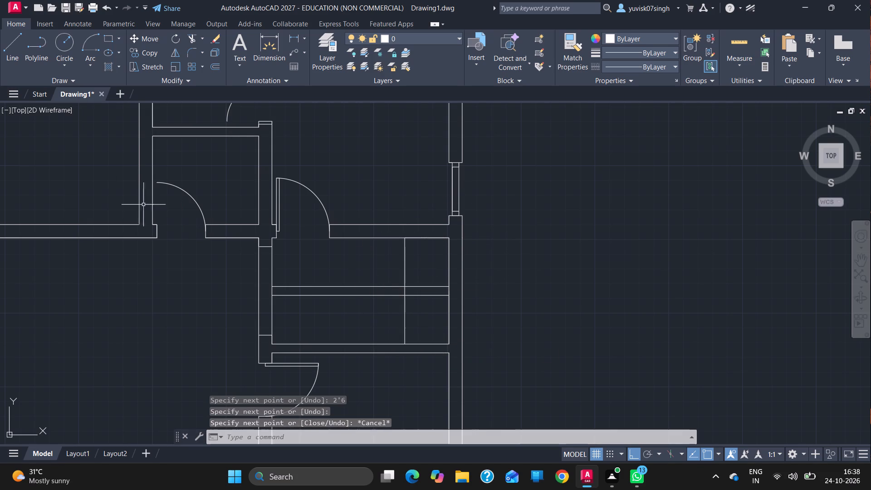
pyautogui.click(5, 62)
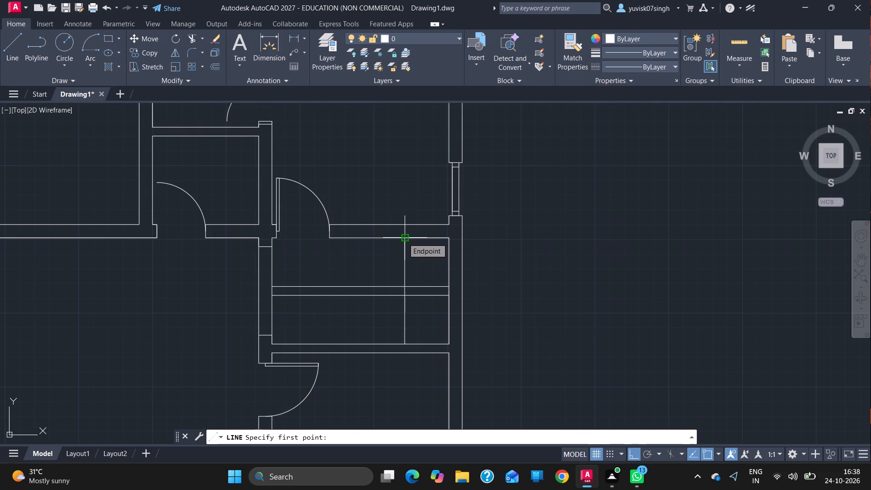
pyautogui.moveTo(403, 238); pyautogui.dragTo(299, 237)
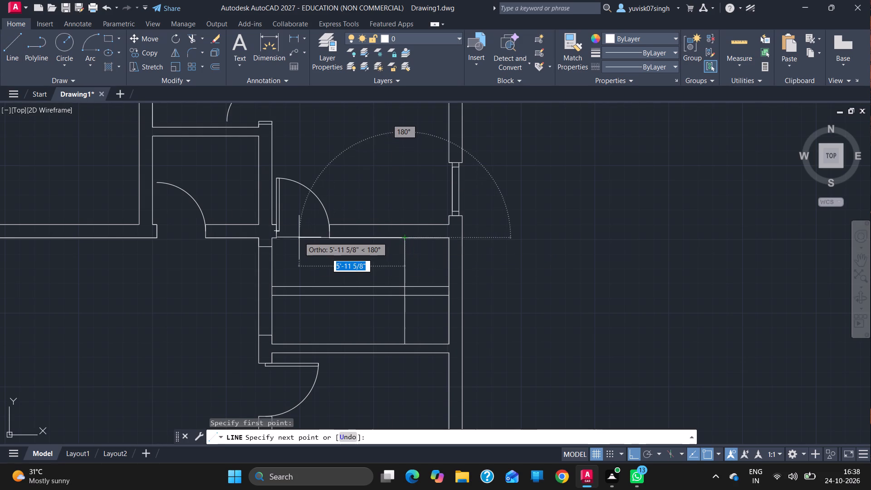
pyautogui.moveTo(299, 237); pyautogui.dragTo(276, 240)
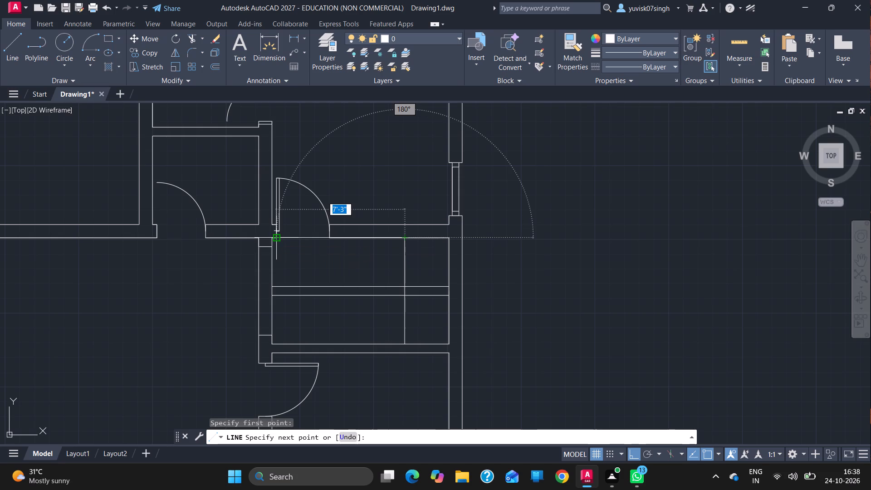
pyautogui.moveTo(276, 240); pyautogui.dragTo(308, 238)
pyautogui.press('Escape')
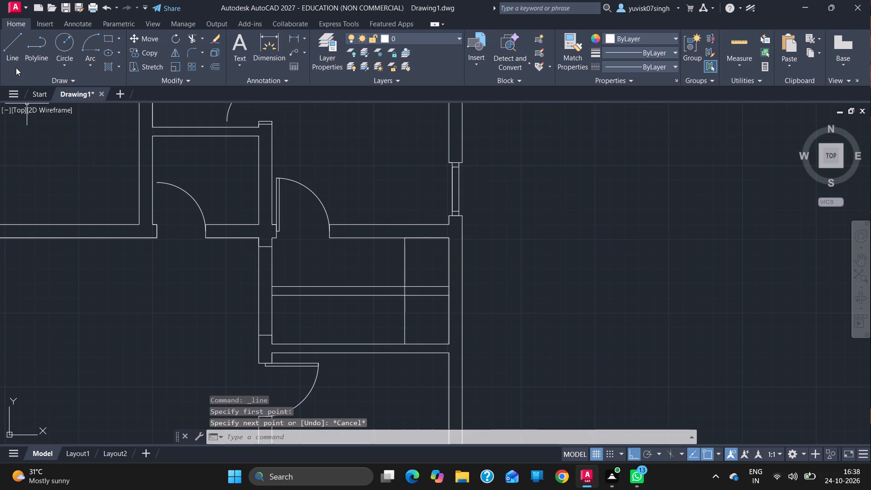
# Draw a line across the north door opening, and from its midpoint east along the wall 5'-9" to the north-south line.
pyautogui.click(17, 63)
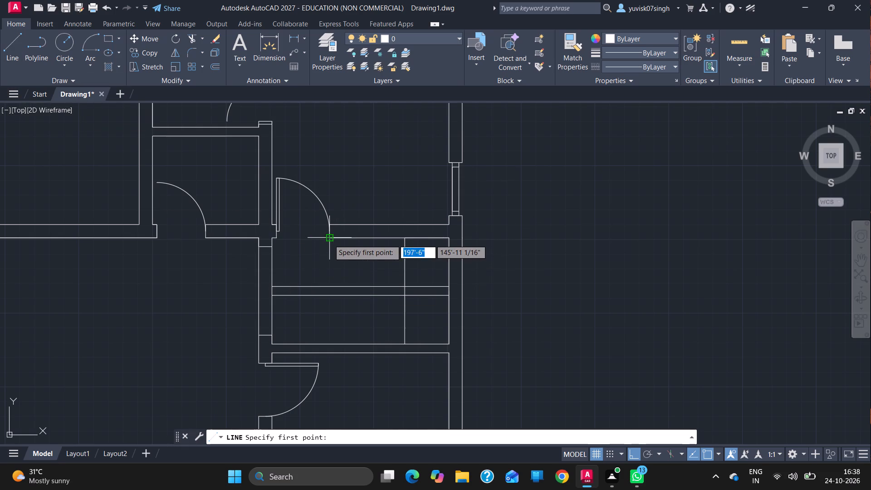
pyautogui.moveTo(329, 240); pyautogui.dragTo(275, 238)
pyautogui.moveTo(275, 238); pyautogui.dragTo(304, 235)
pyautogui.click(304, 235)
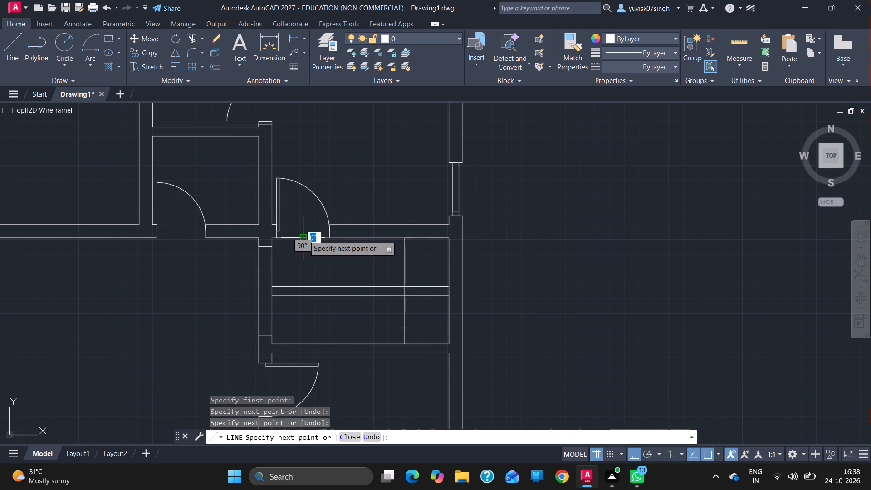
pyautogui.click(402, 237)
pyautogui.press('`')
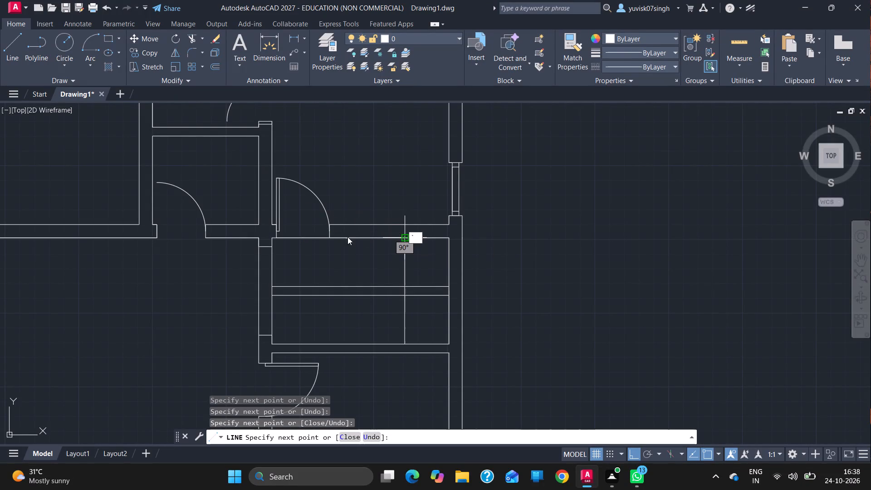
pyautogui.click(285, 237)
pyautogui.press('Escape')
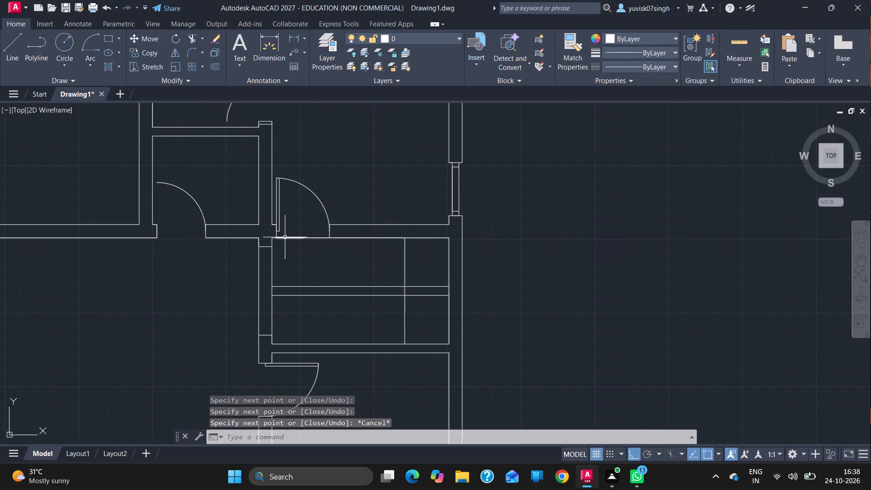
# Delete the line across the north door opening and trim the leftover piece west of the opening's midpoint.
pyautogui.click(285, 238)
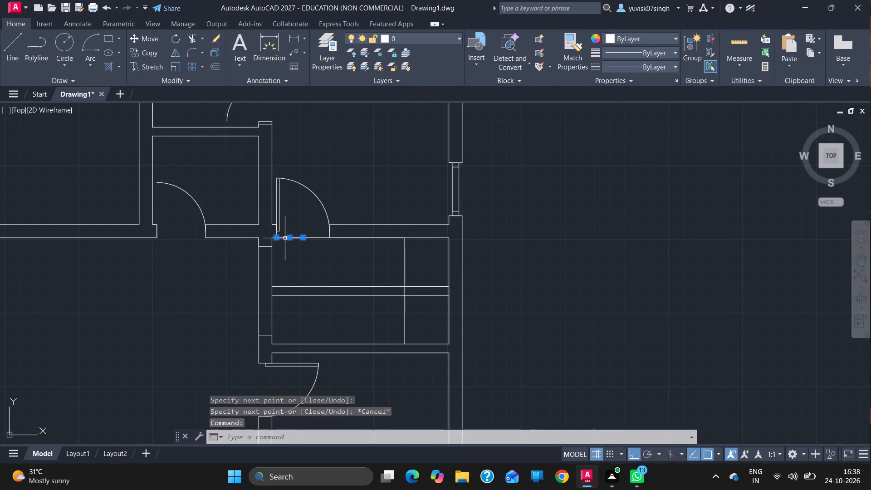
pyautogui.press('Delete')
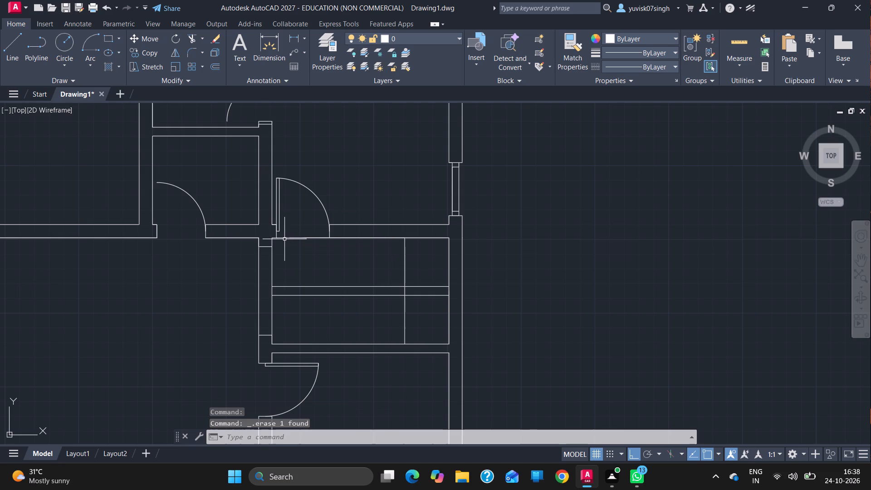
pyautogui.click(284, 239)
pyautogui.press('Delete')
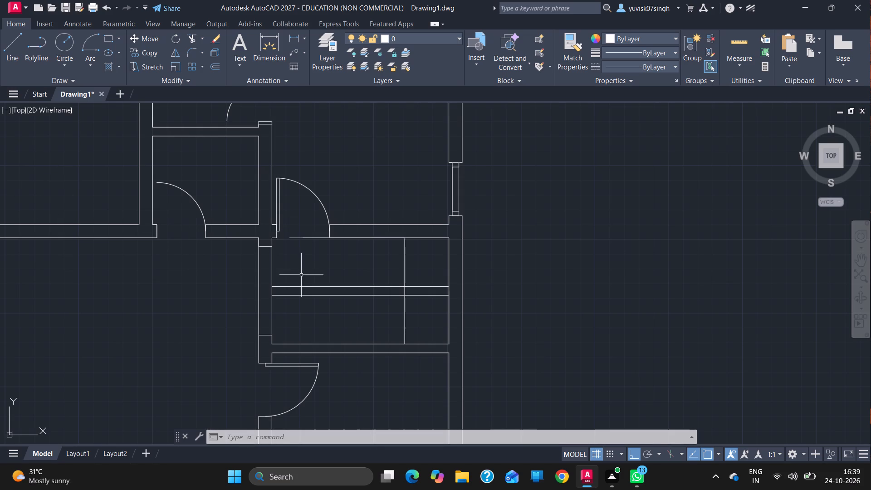
pyautogui.keyDown('ctrl'); pyautogui.scroll(3, 306, 269); pyautogui.keyUp('ctrl')
pyautogui.keyDown('ctrl'); pyautogui.scroll(-2, 306, 269); pyautogui.keyUp('ctrl')
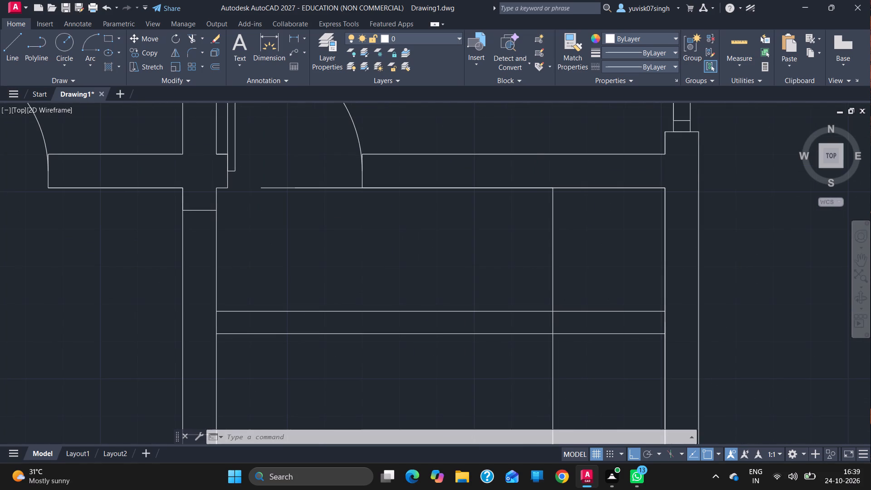
pyautogui.press('t')
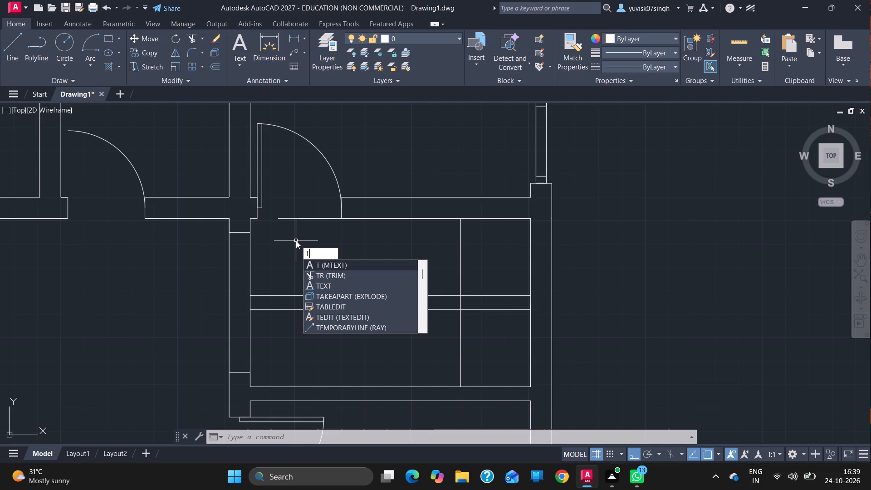
pyautogui.press('r')
pyautogui.press('Return')
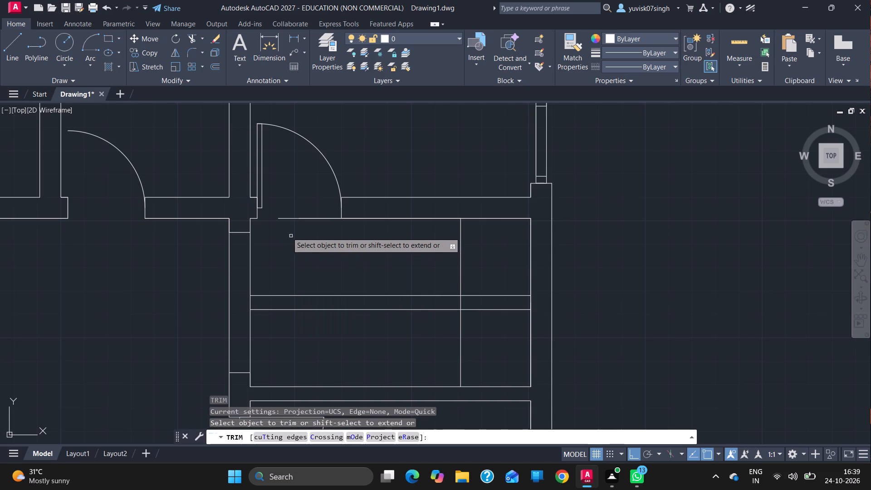
pyautogui.click(287, 219)
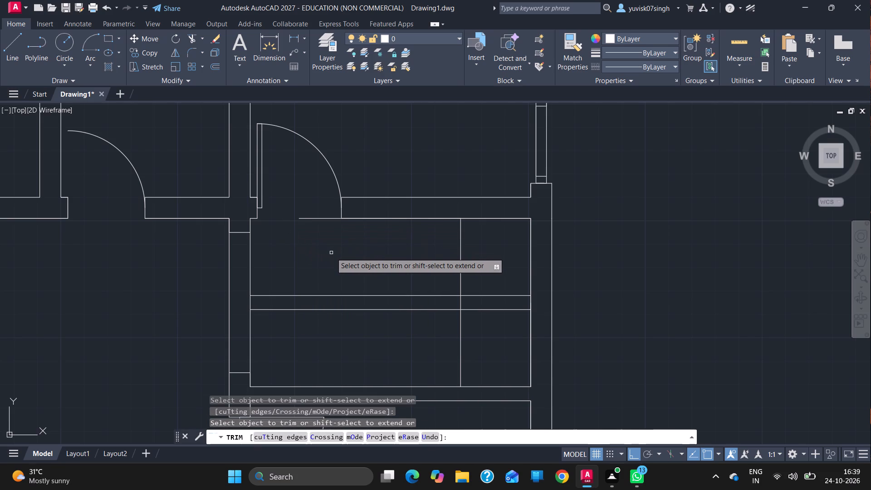
pyautogui.press('Escape')
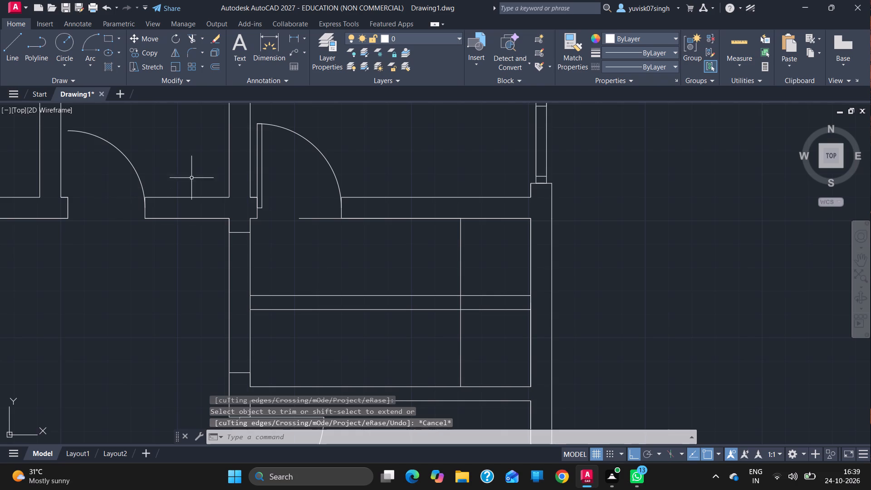
# Draw a north-south line from the west end of the 5'-9" line to the room's south wall.
pyautogui.click(5, 59)
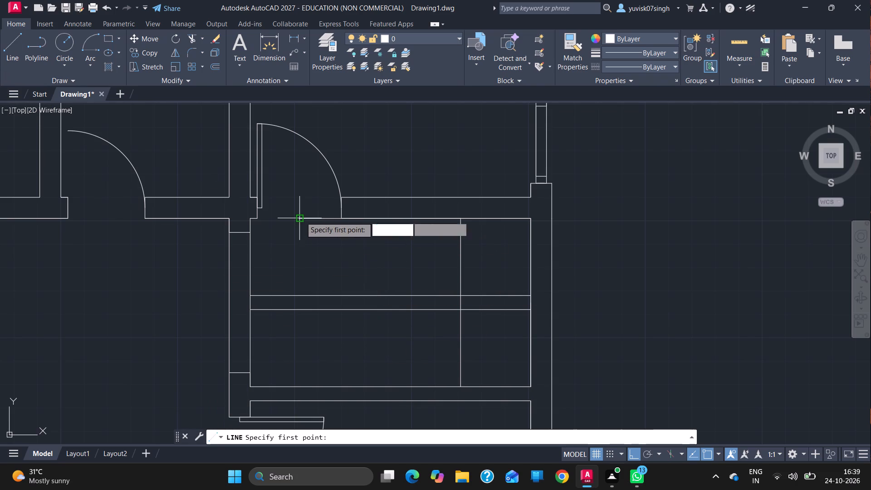
pyautogui.moveTo(301, 217); pyautogui.dragTo(300, 388)
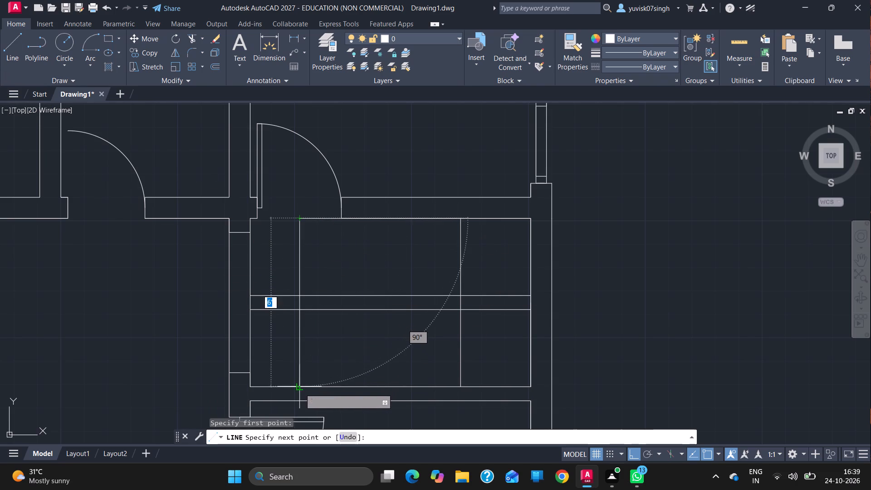
pyautogui.moveTo(300, 388); pyautogui.dragTo(299, 389)
pyautogui.click(299, 389)
pyautogui.press('Escape')
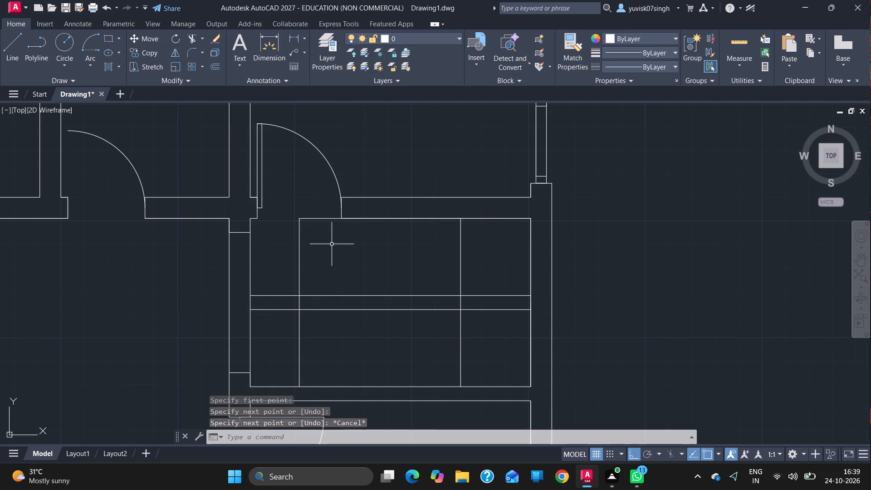
# Divide the 5'-9" line along the north wall into 7 equal segments.
pyautogui.press('d')
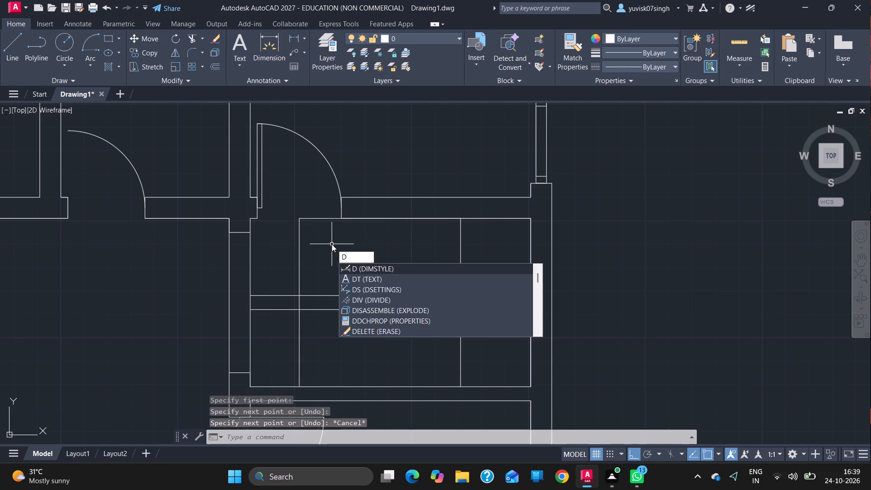
pyautogui.press('i')
pyautogui.press('v')
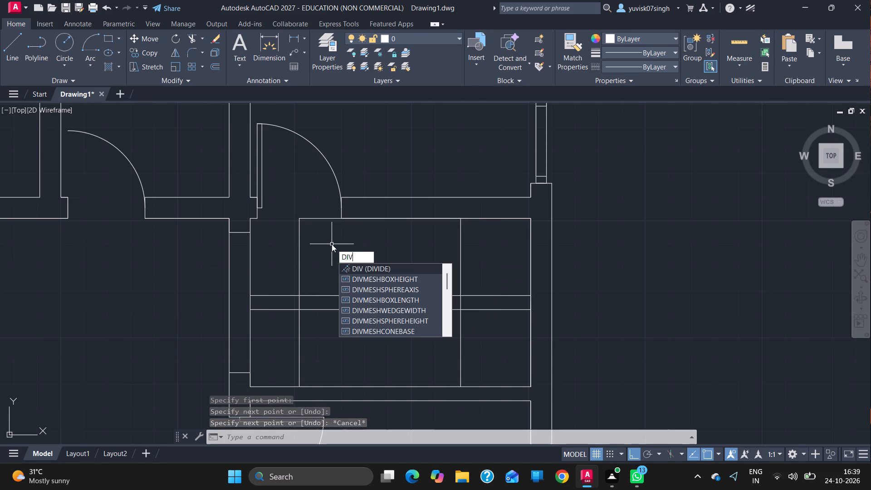
pyautogui.press('Return')
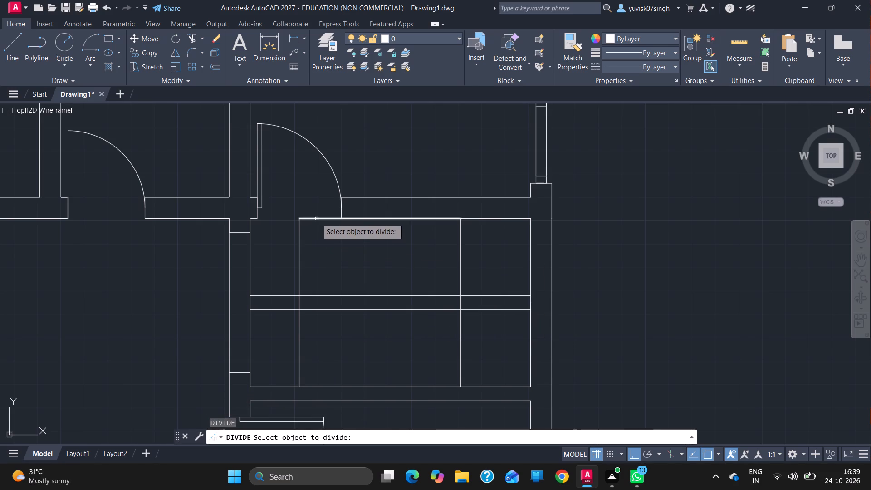
pyautogui.click(317, 219)
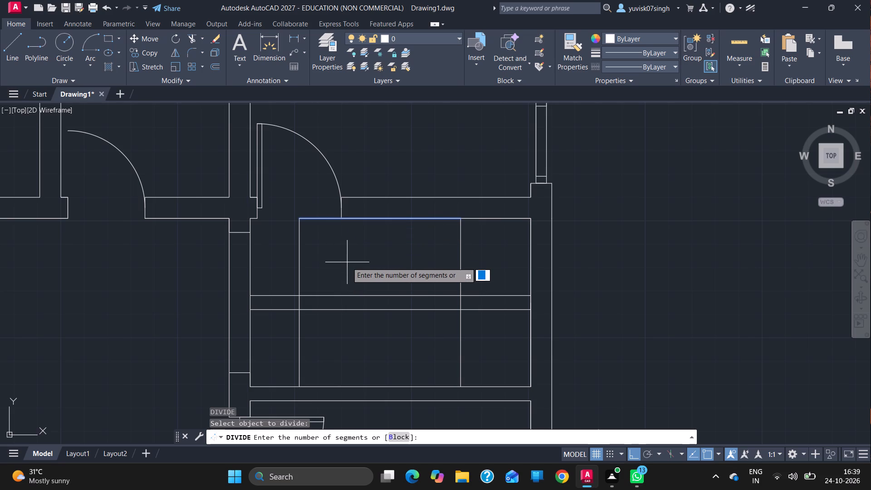
pyautogui.press('7')
pyautogui.press('Return')
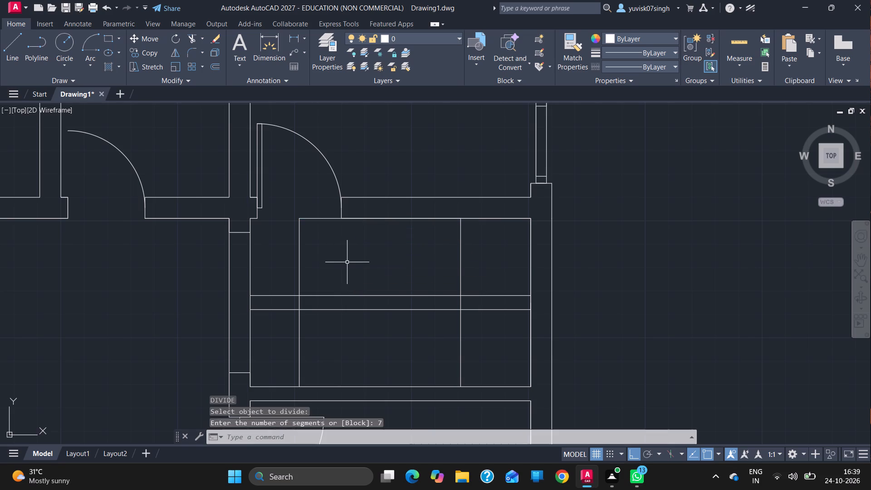
# Draw north-south lines from the three westernmost division points to the room's south wall.
pyautogui.click(15, 65)
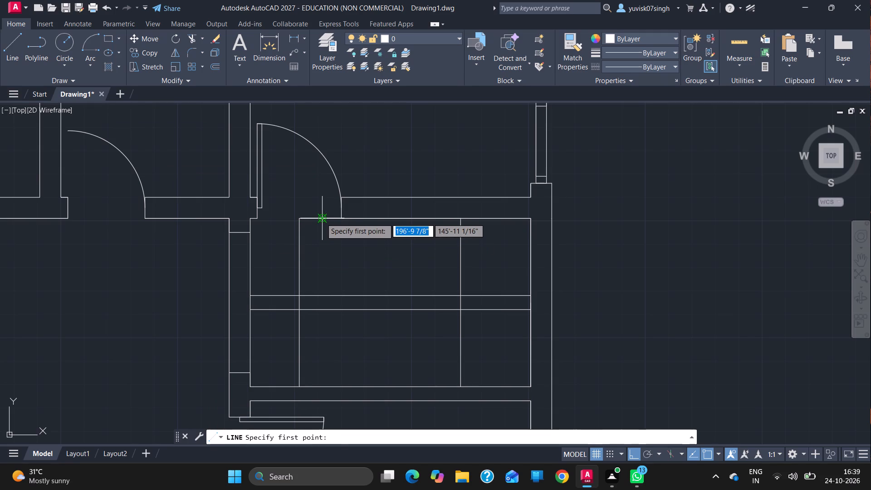
pyautogui.moveTo(322, 219); pyautogui.dragTo(322, 386)
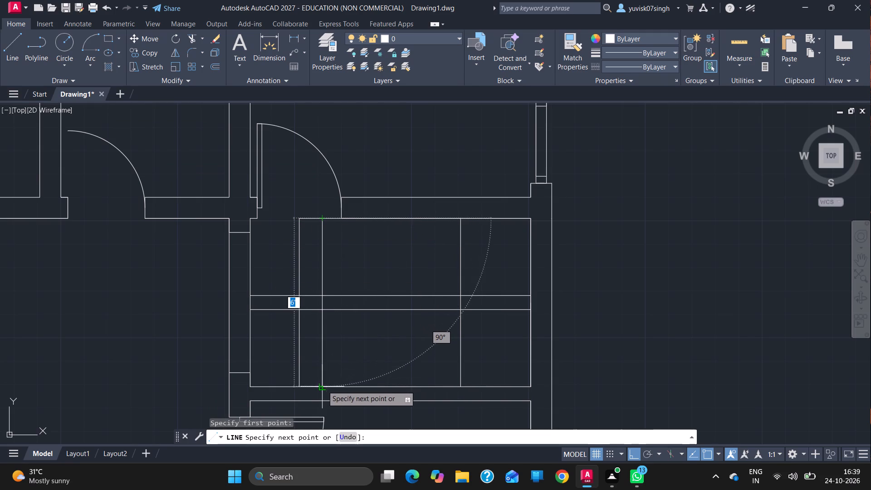
pyautogui.moveTo(322, 386); pyautogui.dragTo(322, 386)
pyautogui.click(322, 386)
pyautogui.press('Escape')
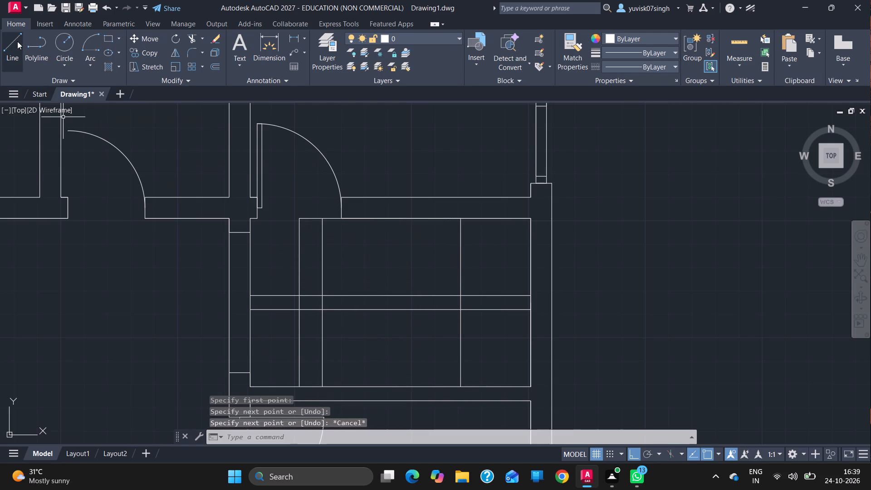
pyautogui.click(17, 41)
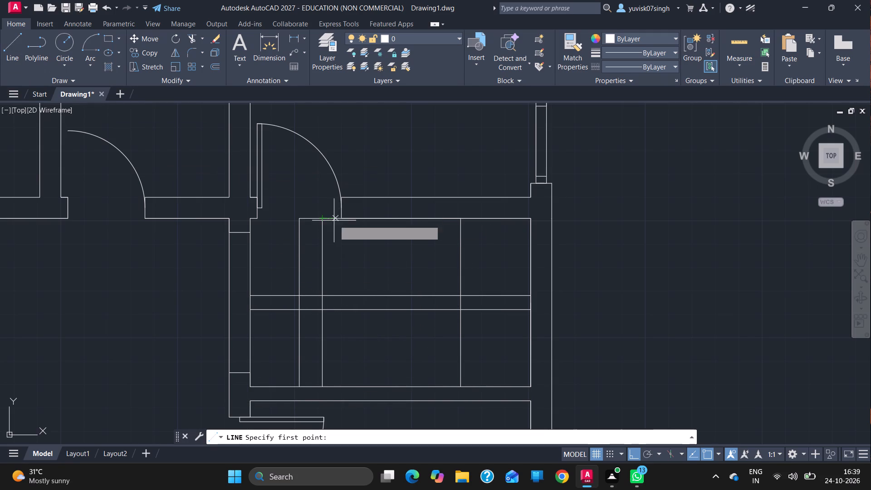
pyautogui.moveTo(347, 219); pyautogui.dragTo(349, 388)
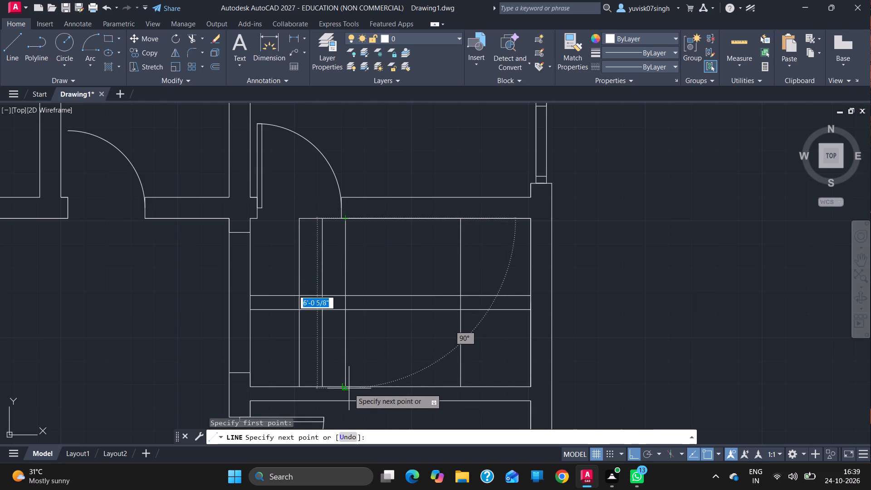
pyautogui.moveTo(349, 388); pyautogui.dragTo(342, 387)
pyautogui.click(342, 387)
pyautogui.press('Escape')
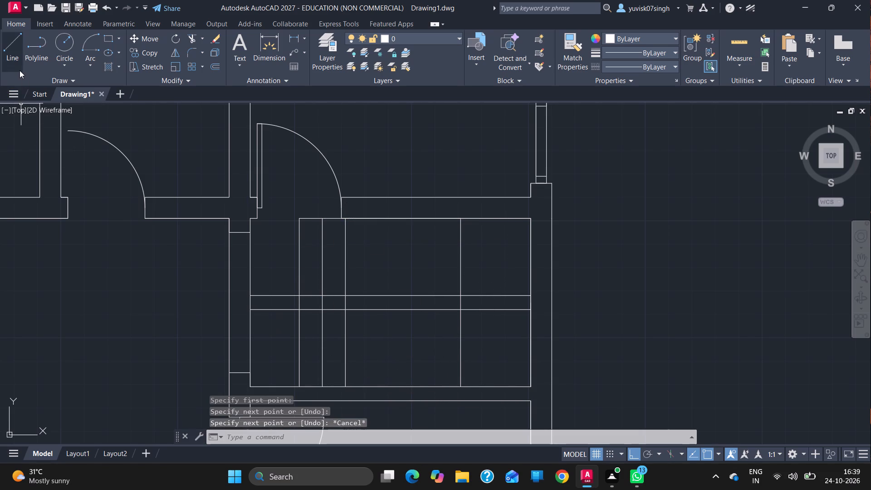
pyautogui.click(20, 70)
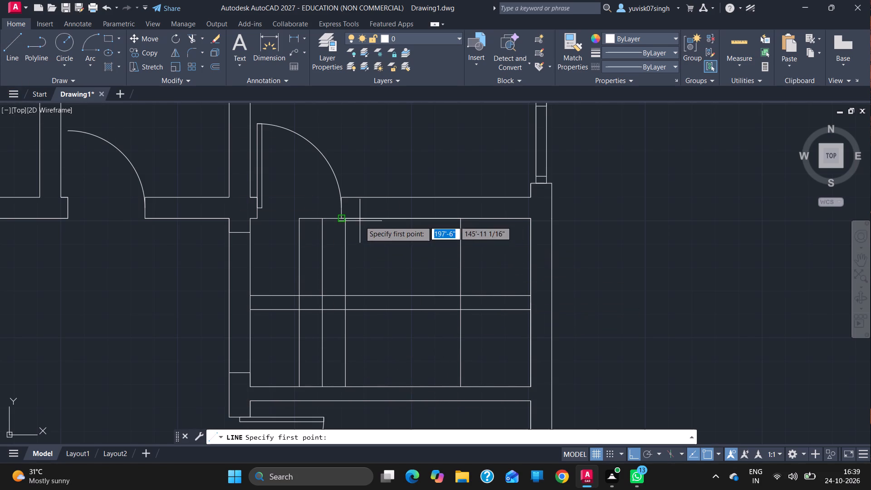
pyautogui.moveTo(369, 219); pyautogui.dragTo(365, 383)
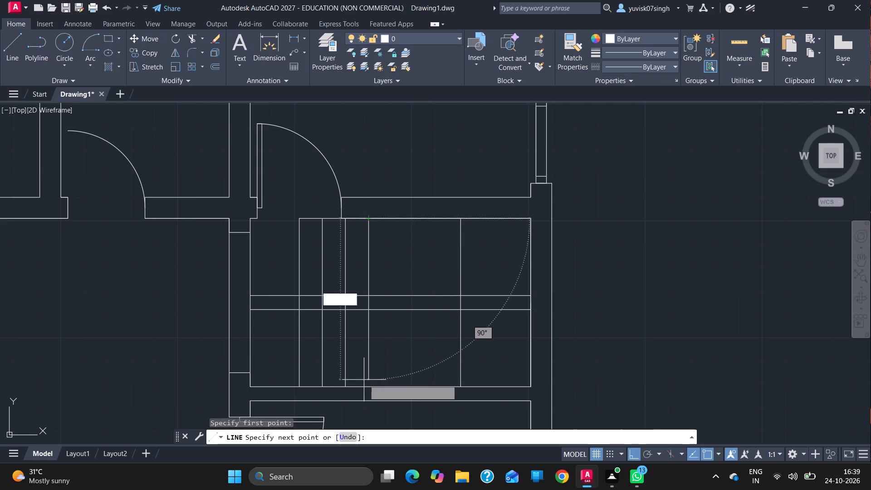
pyautogui.moveTo(365, 383); pyautogui.dragTo(371, 387)
pyautogui.click(371, 387)
pyautogui.press('Escape')
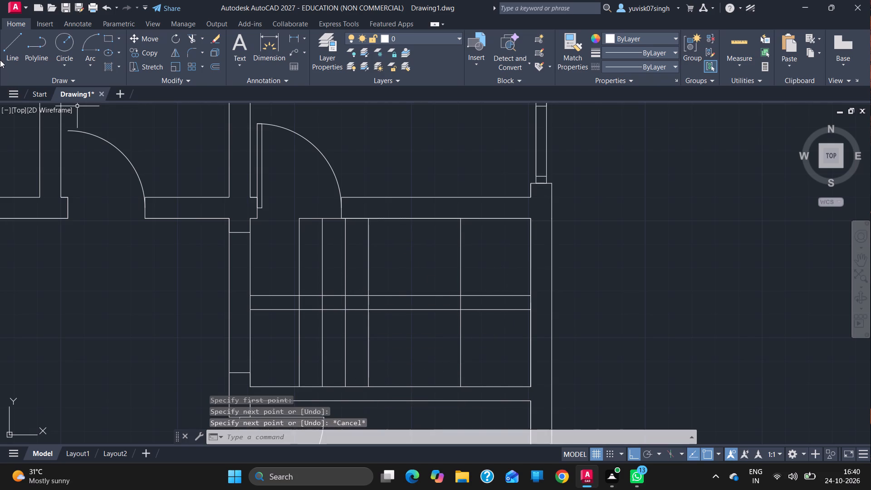
# Draw north-south lines from the three remaining division points to the room's south wall.
pyautogui.click(7, 54)
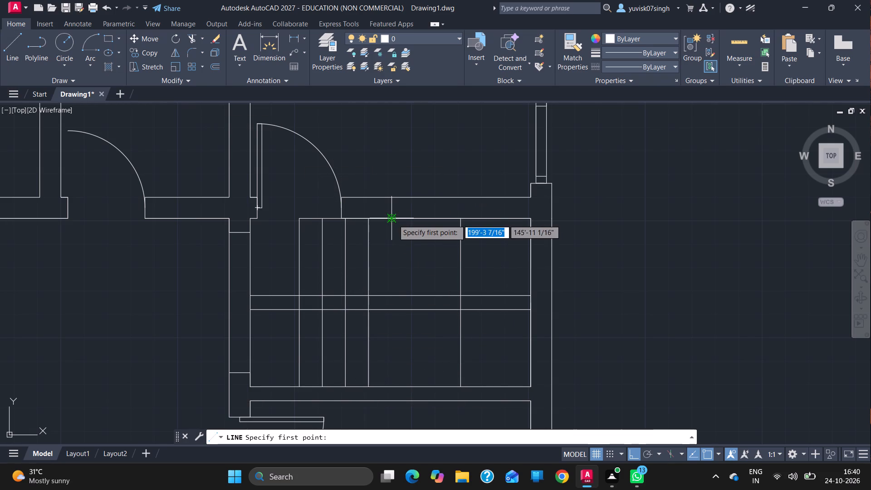
pyautogui.moveTo(393, 220); pyautogui.dragTo(393, 386)
pyautogui.click(393, 386)
pyautogui.press('Escape')
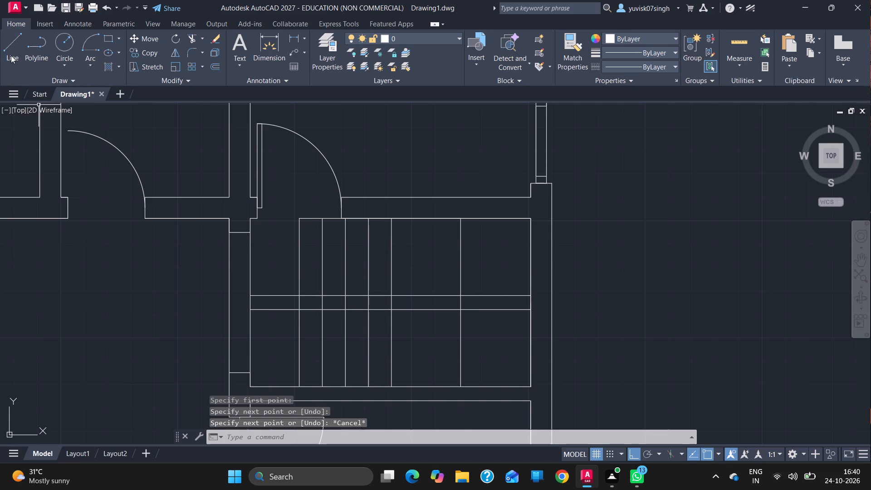
pyautogui.click(11, 55)
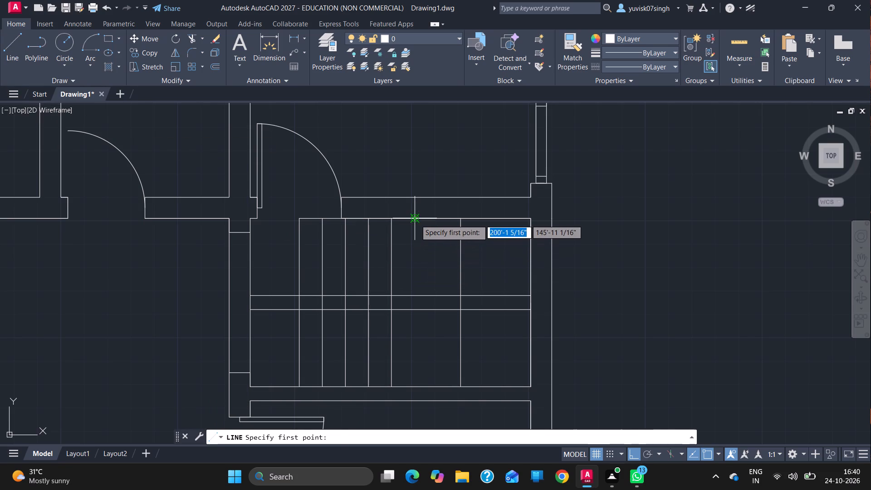
pyautogui.moveTo(416, 220); pyautogui.dragTo(417, 388)
pyautogui.click(417, 388)
pyautogui.press('Escape')
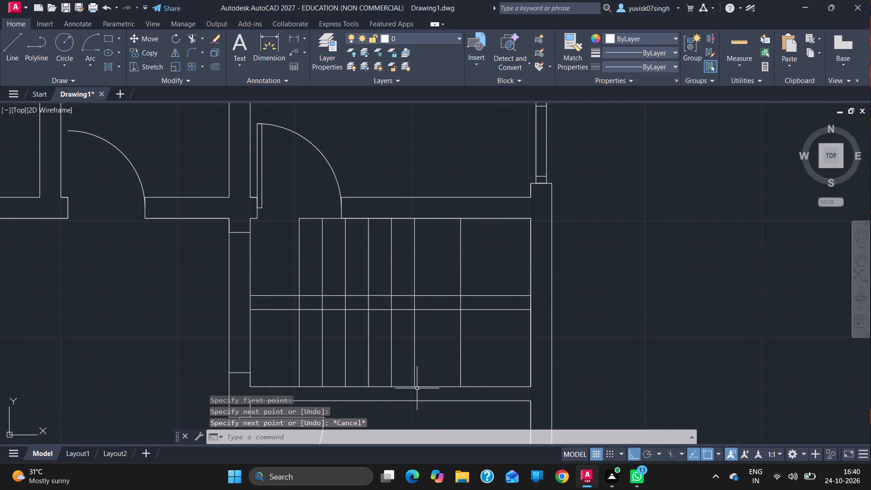
pyautogui.click(10, 54)
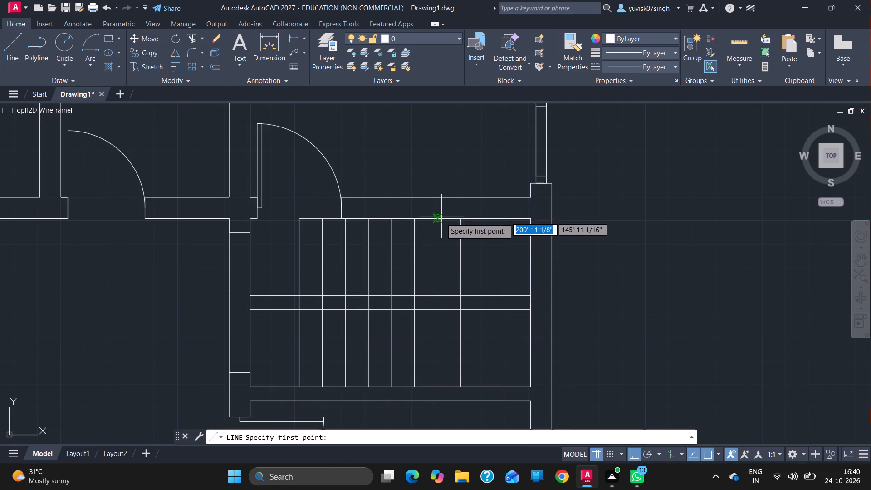
pyautogui.moveTo(440, 219); pyautogui.dragTo(436, 376)
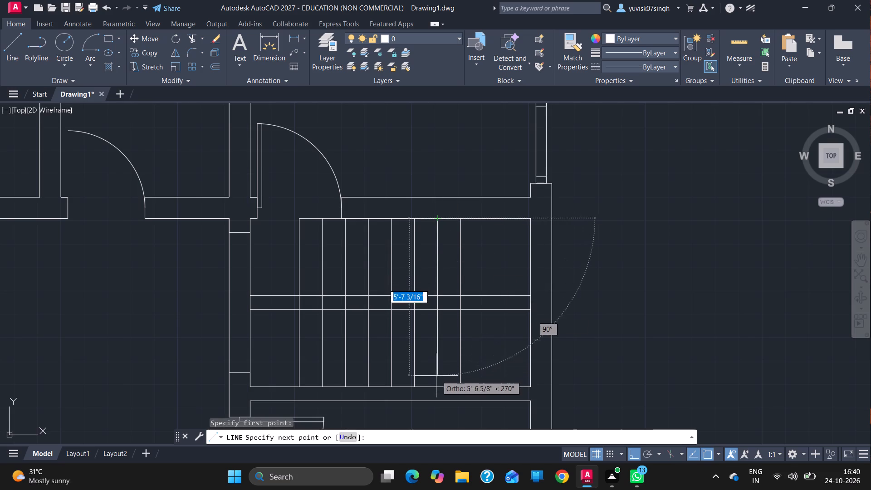
pyautogui.moveTo(436, 376); pyautogui.dragTo(439, 390)
pyautogui.click(439, 390)
pyautogui.press('Escape')
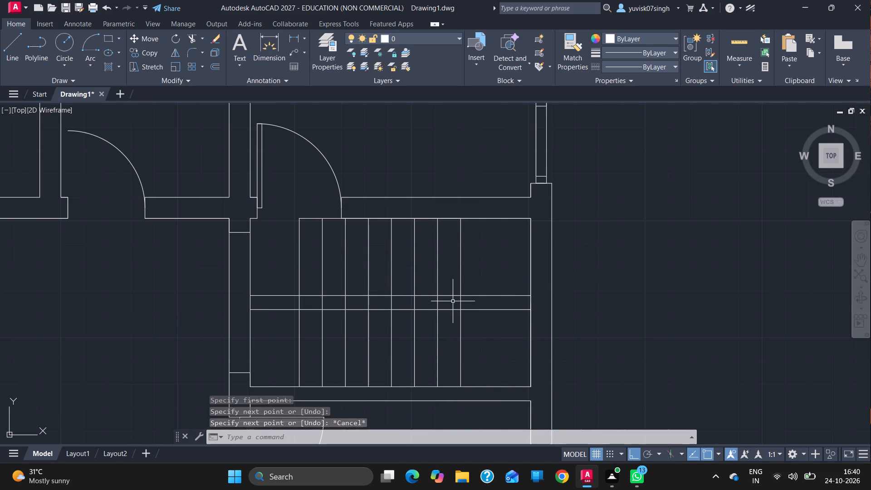
# Trim the easternmost tread south of the central strip, the strip's lines west of the treads, and the treads crossing it.
pyautogui.write('tr')
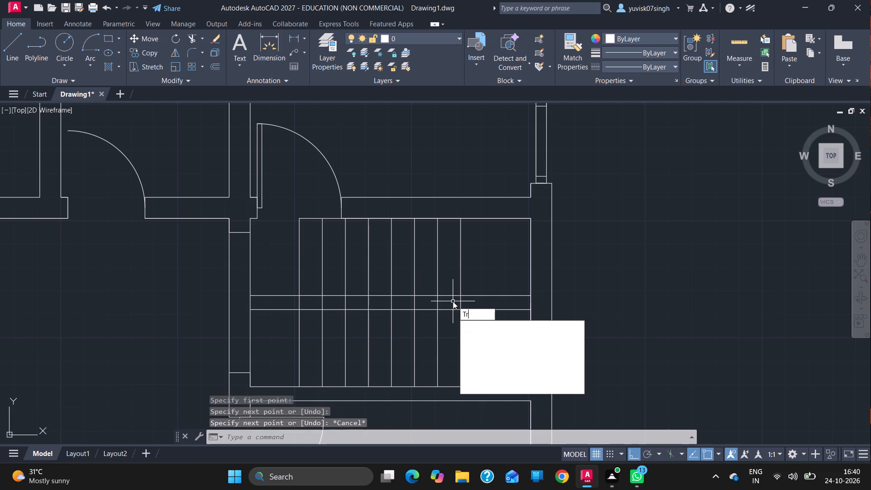
pyautogui.press('Return')
pyautogui.click(461, 317)
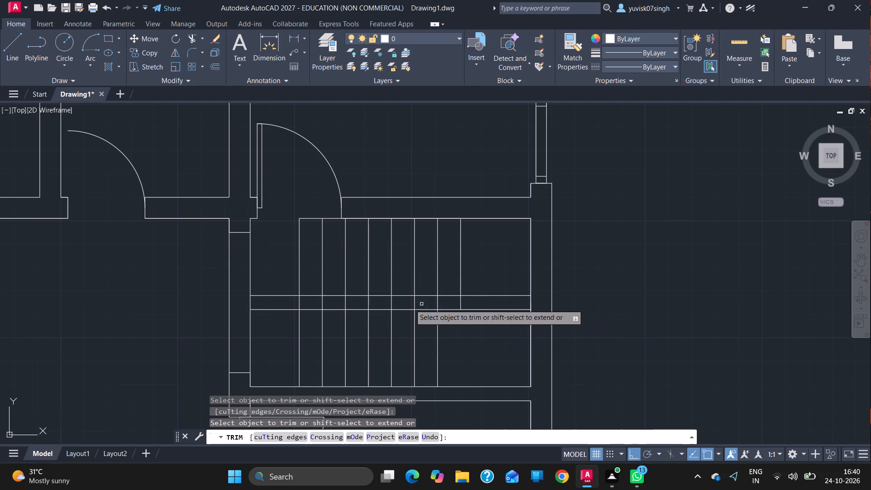
pyautogui.moveTo(268, 282); pyautogui.dragTo(276, 323)
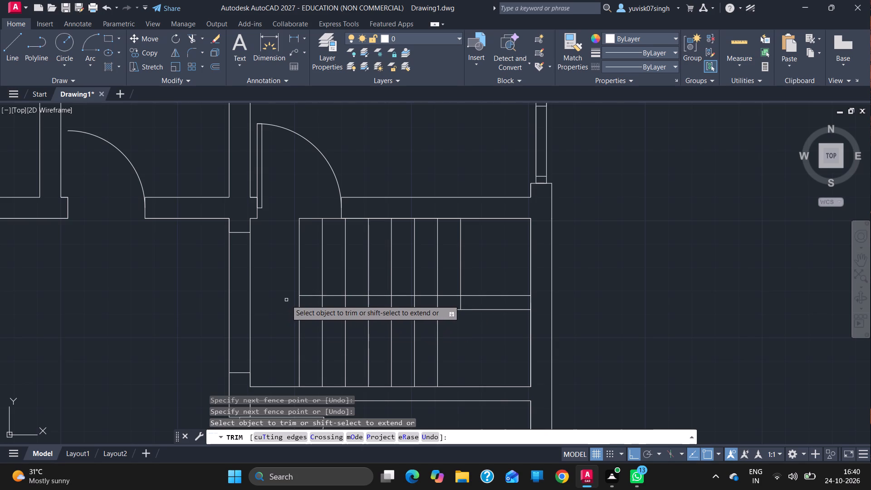
pyautogui.moveTo(286, 300); pyautogui.dragTo(359, 302)
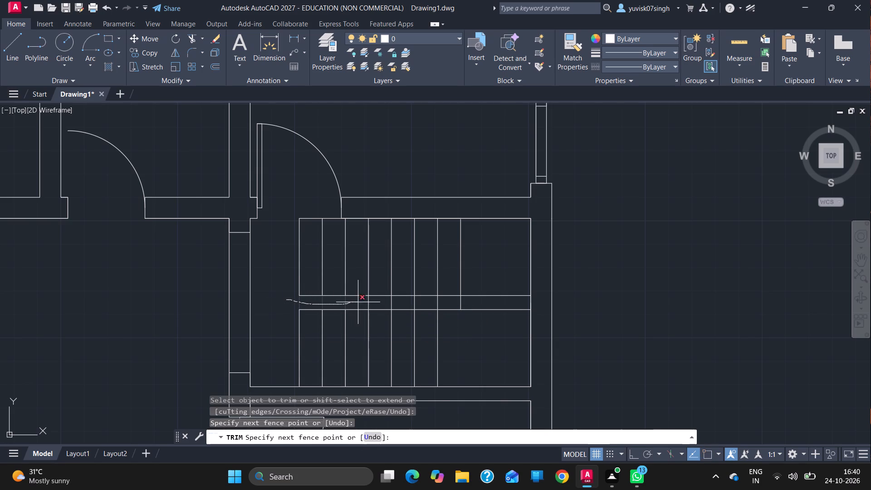
pyautogui.moveTo(359, 302); pyautogui.dragTo(445, 305)
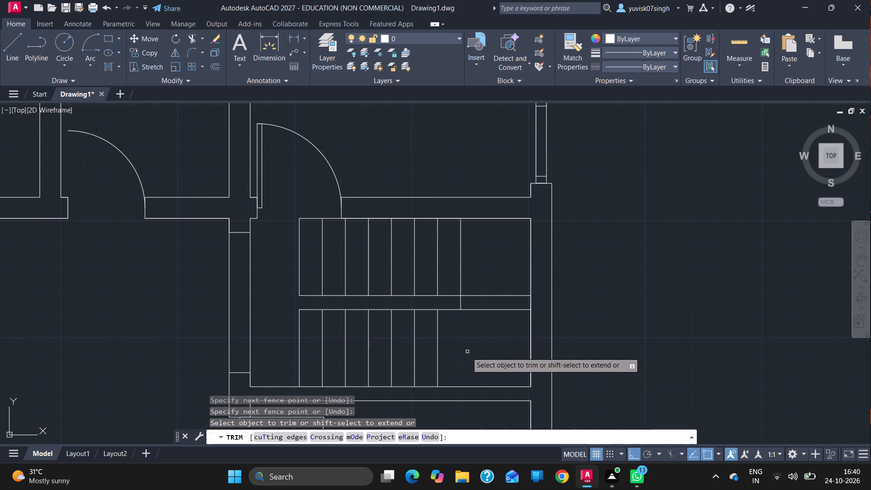
pyautogui.press('Escape')
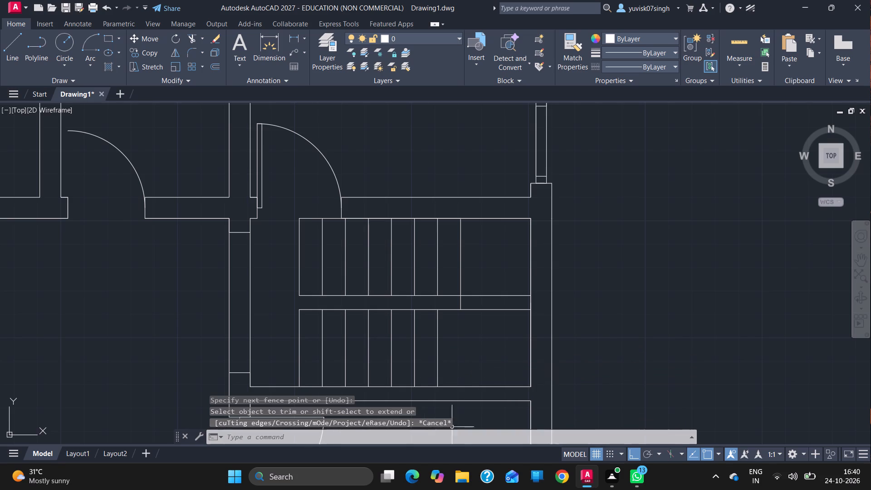
# Draw the easternmost tread line in both flights, from the central strip to the north wall and to the south wall.
pyautogui.click(7, 39)
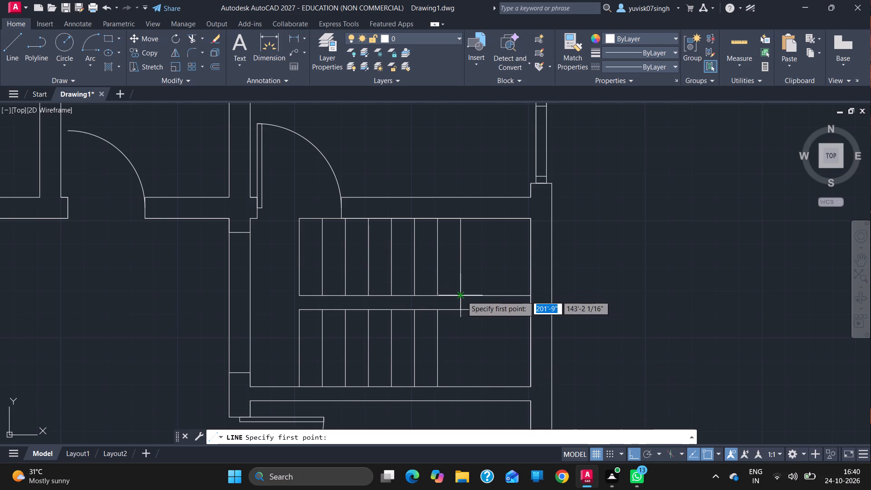
pyautogui.moveTo(462, 296); pyautogui.dragTo(460, 216)
pyautogui.click(460, 216)
pyautogui.press('Escape')
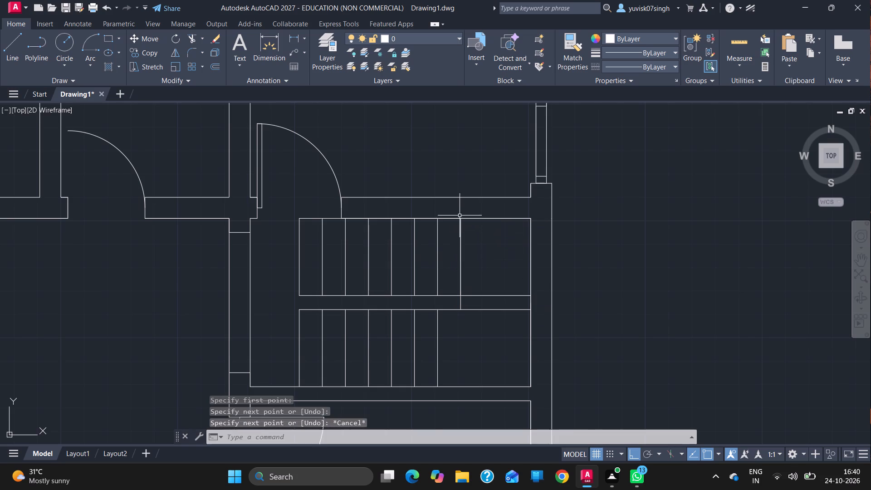
pyautogui.click(7, 45)
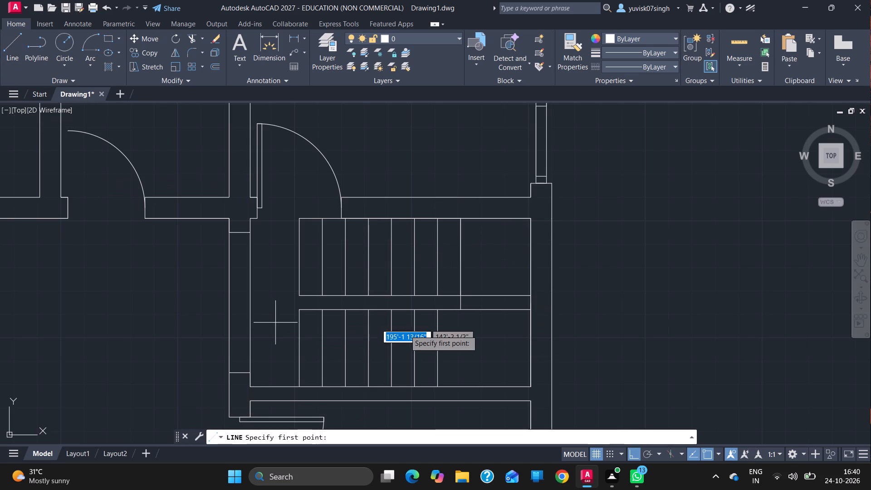
pyautogui.moveTo(461, 309); pyautogui.dragTo(461, 384)
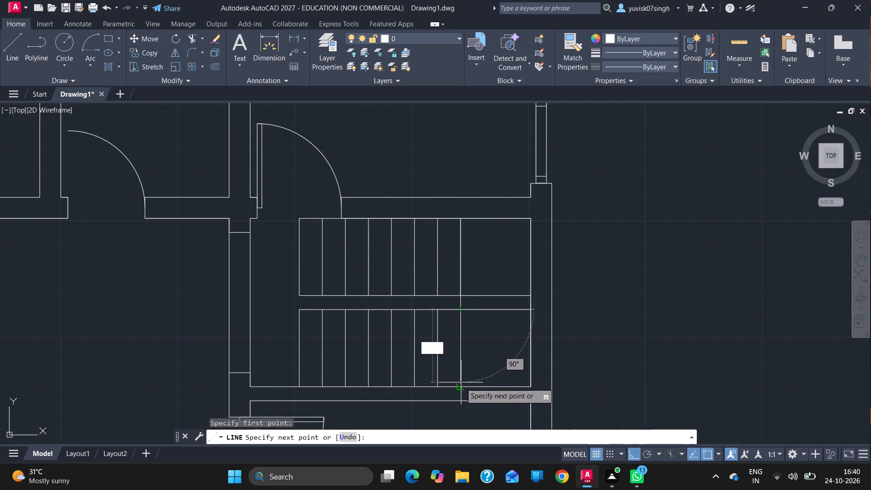
pyautogui.moveTo(461, 384); pyautogui.dragTo(461, 387)
pyautogui.click(461, 387)
pyautogui.press('Escape')
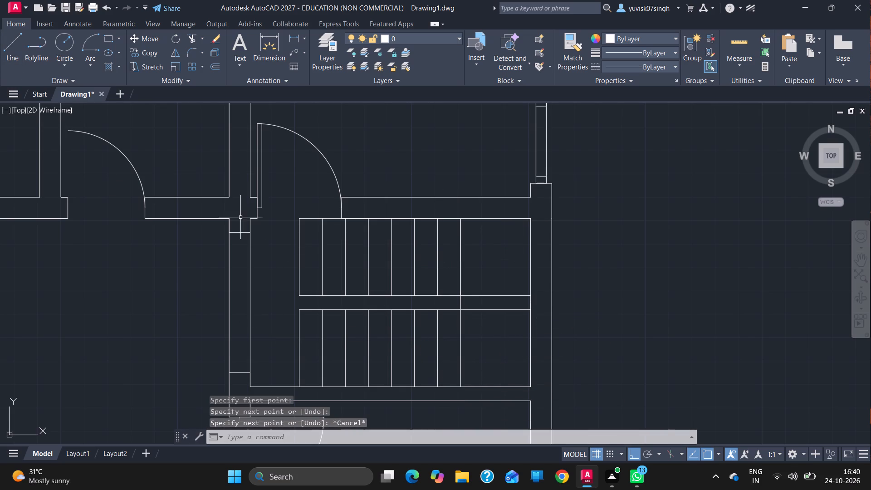
# Draw a two-point circle between the midpoints of the easternmost tread lines of the north and south flights.
pyautogui.click(62, 56)
pyautogui.click(86, 124)
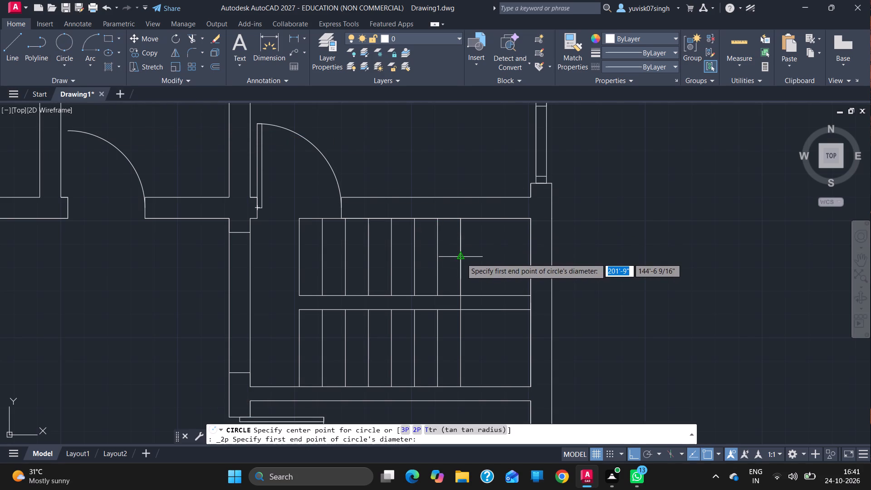
pyautogui.moveTo(461, 258); pyautogui.dragTo(464, 353)
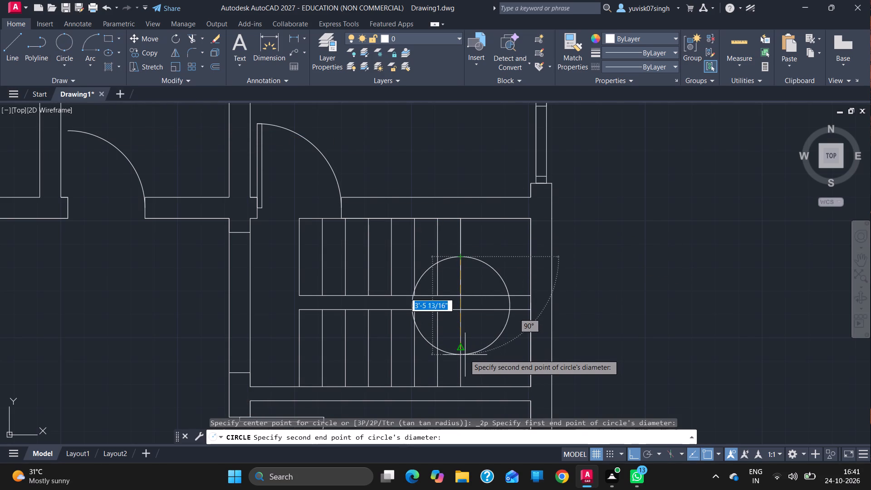
pyautogui.moveTo(464, 353); pyautogui.dragTo(463, 351)
pyautogui.click(463, 351)
pyautogui.press('Escape')
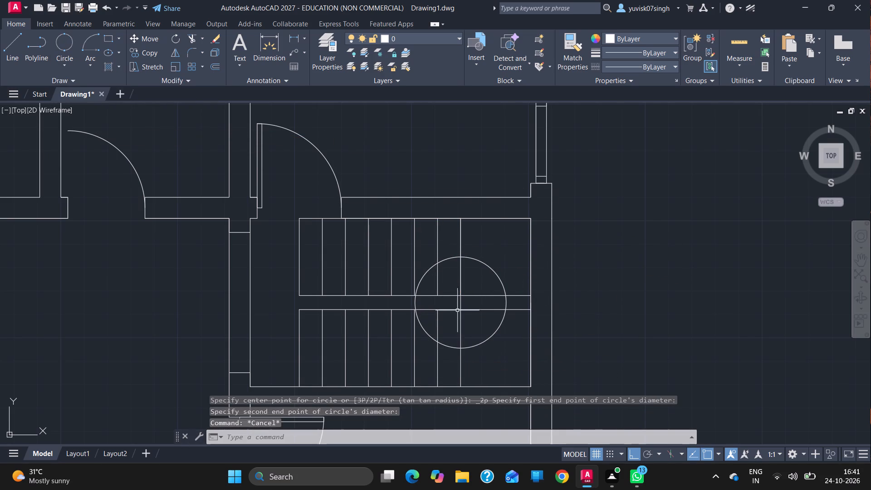
# Trim away the circle's west half, keeping the semicircle on the landing east of the treads.
pyautogui.press('t')
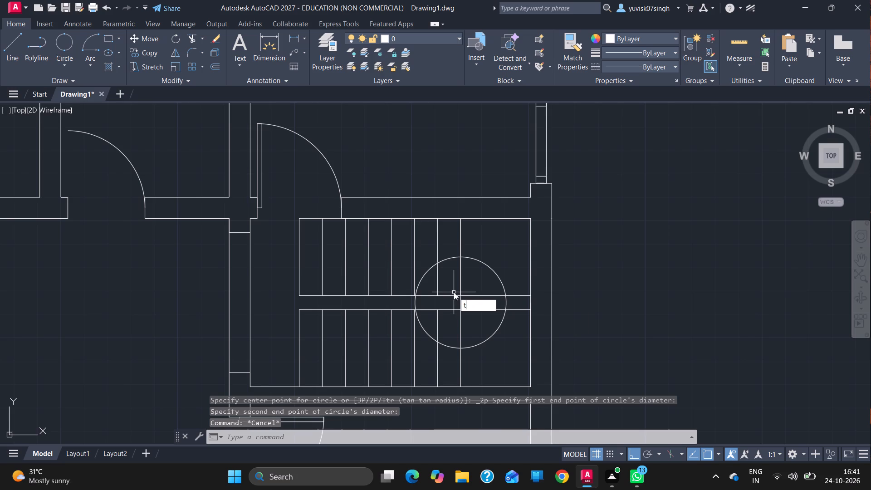
pyautogui.press('r')
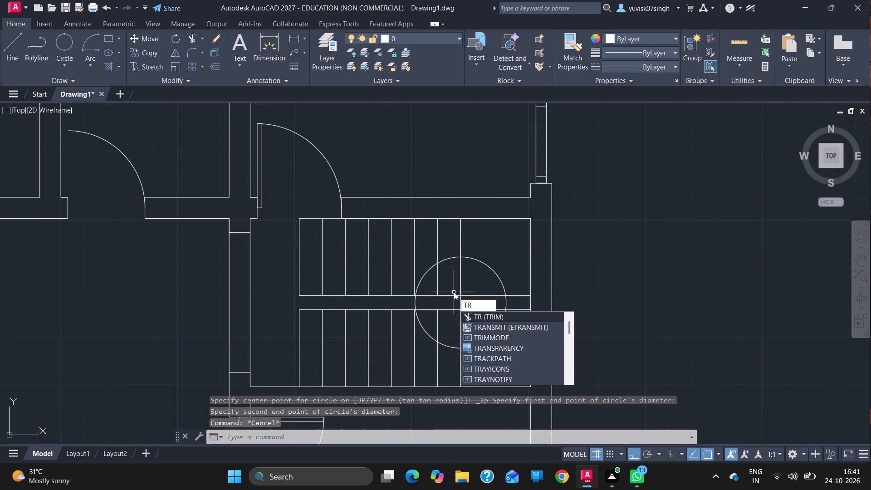
pyautogui.press('Return')
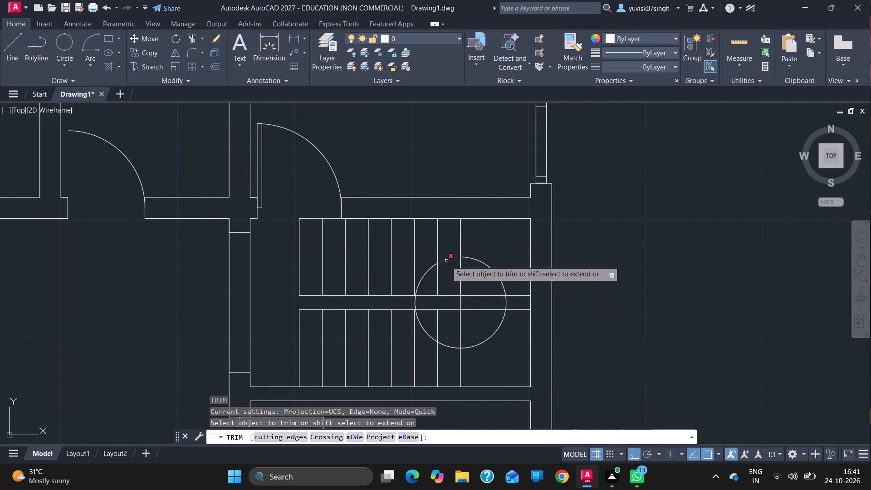
pyautogui.click(446, 261)
pyautogui.click(431, 267)
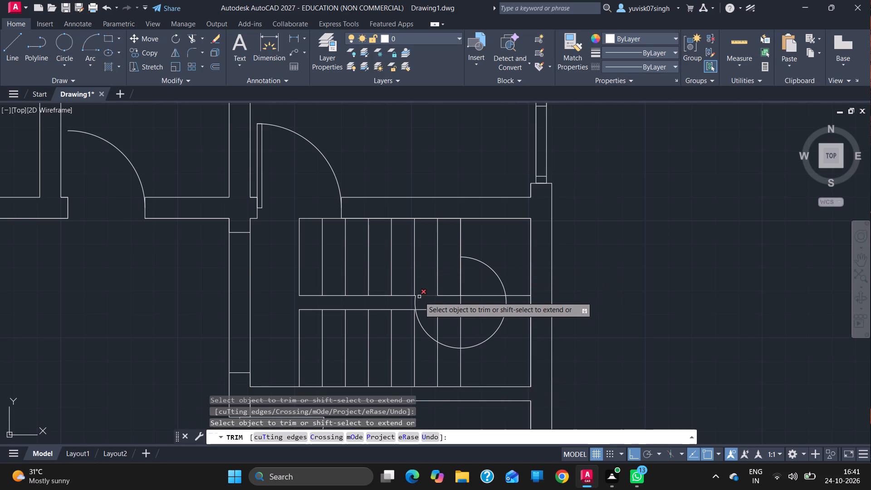
pyautogui.moveTo(415, 300); pyautogui.dragTo(418, 318)
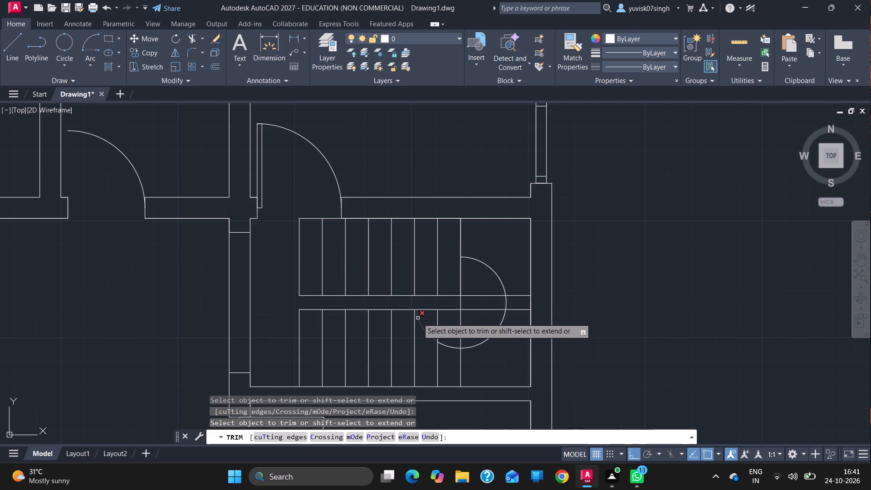
pyautogui.moveTo(418, 318); pyautogui.dragTo(451, 348)
pyautogui.click(451, 348)
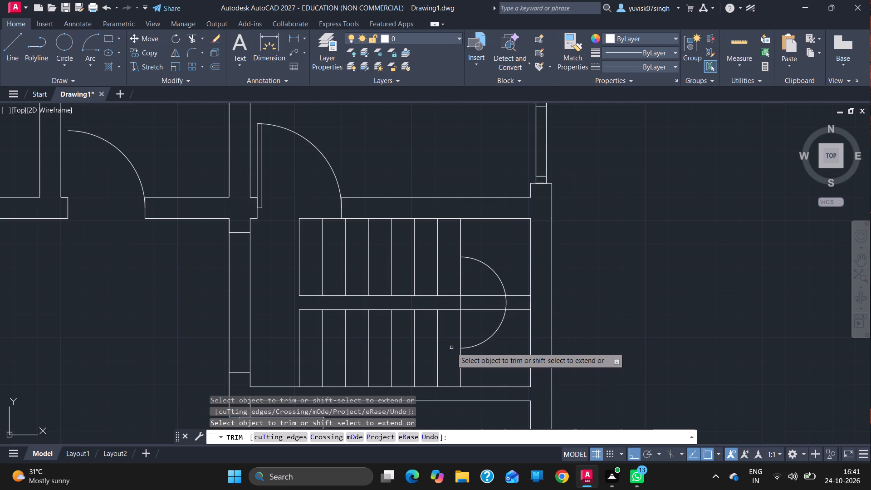
pyautogui.press('Escape')
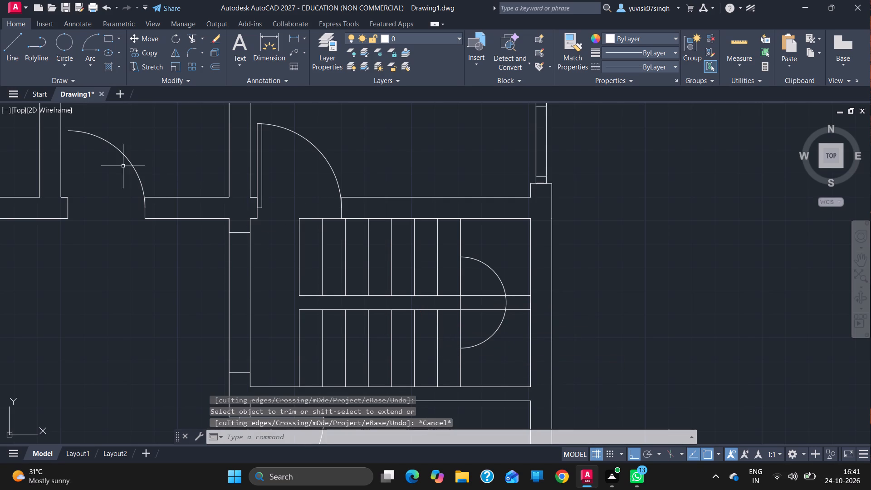
# Draw 5'-9" walking lines from both ends of the semicircle west to the westernmost tread of each flight.
pyautogui.click(17, 42)
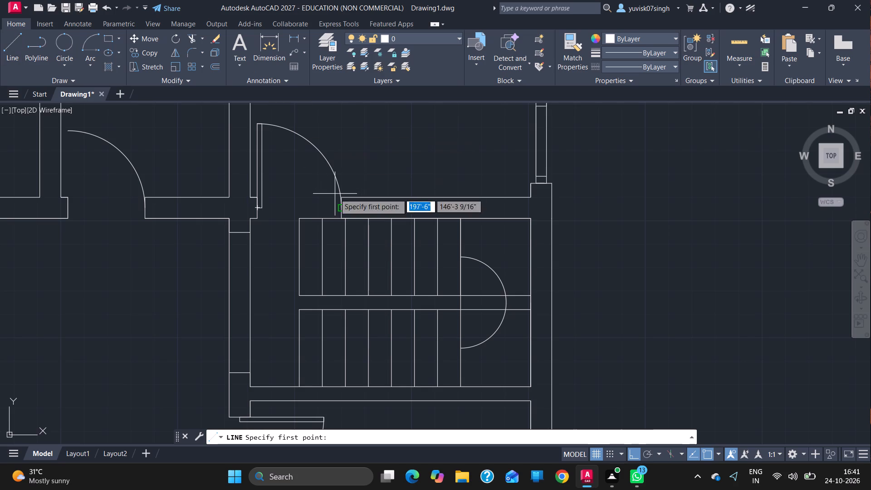
pyautogui.click(458, 257)
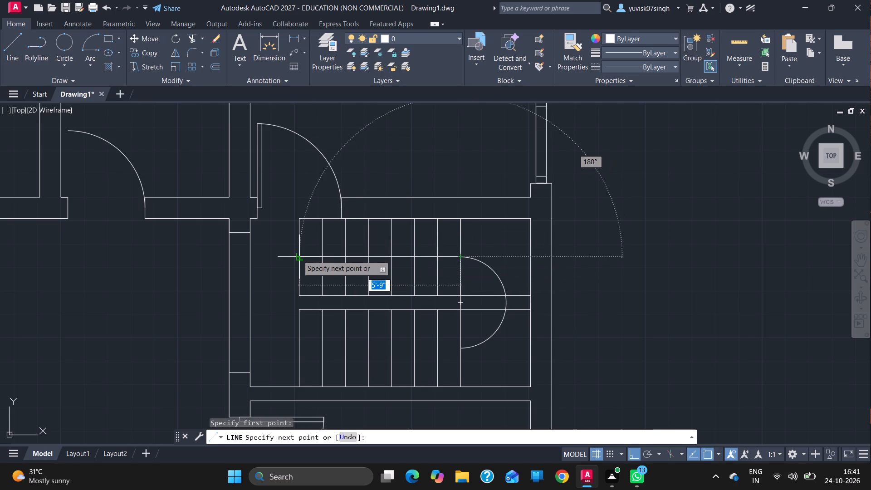
pyautogui.click(298, 255)
pyautogui.press('Escape')
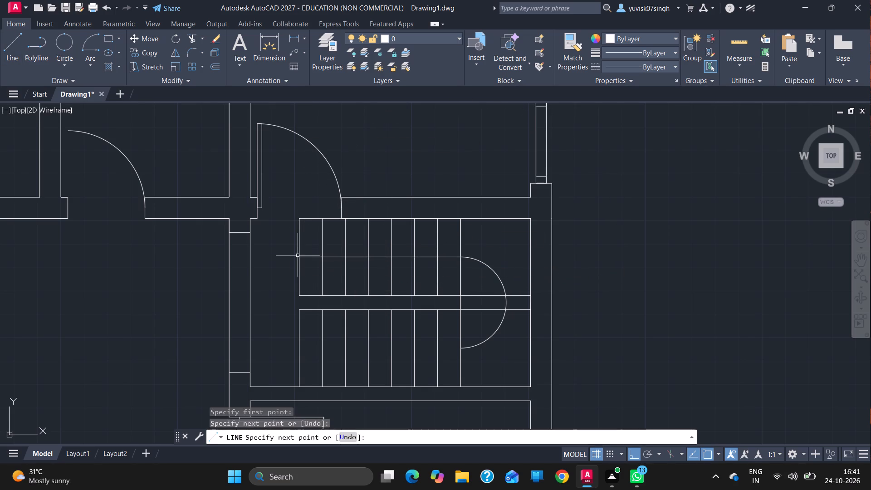
pyautogui.click(5, 62)
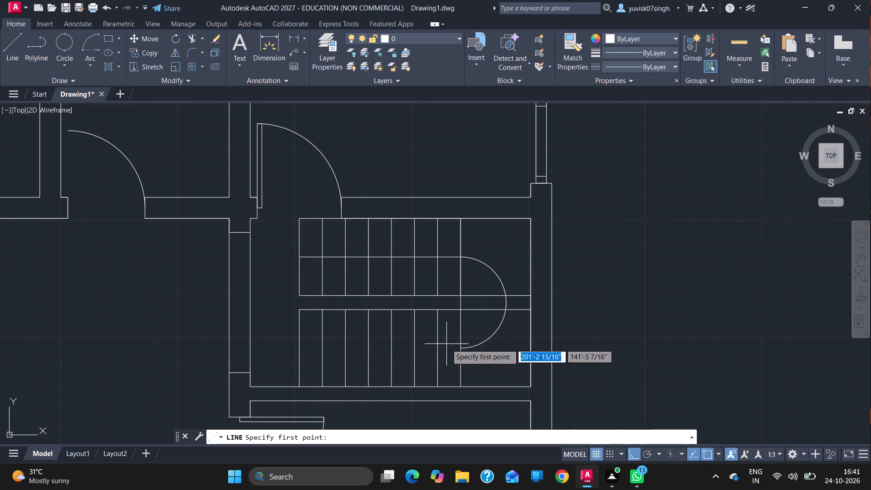
pyautogui.click(460, 349)
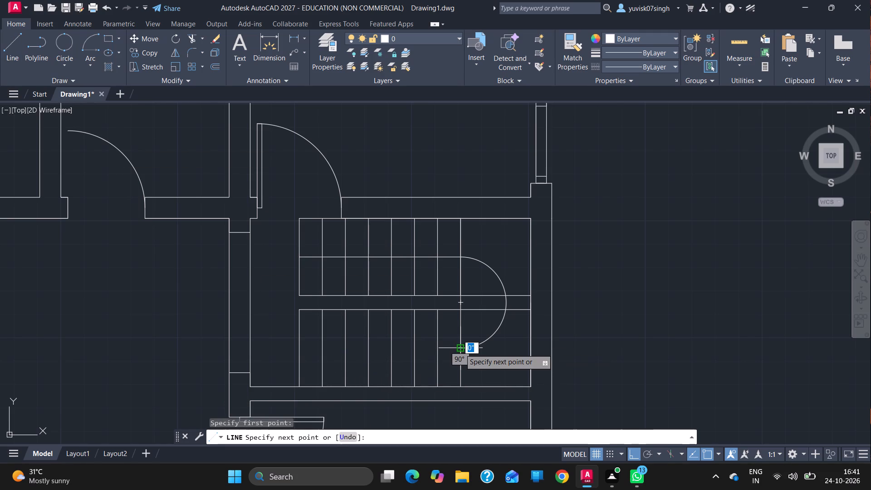
pyautogui.click(298, 348)
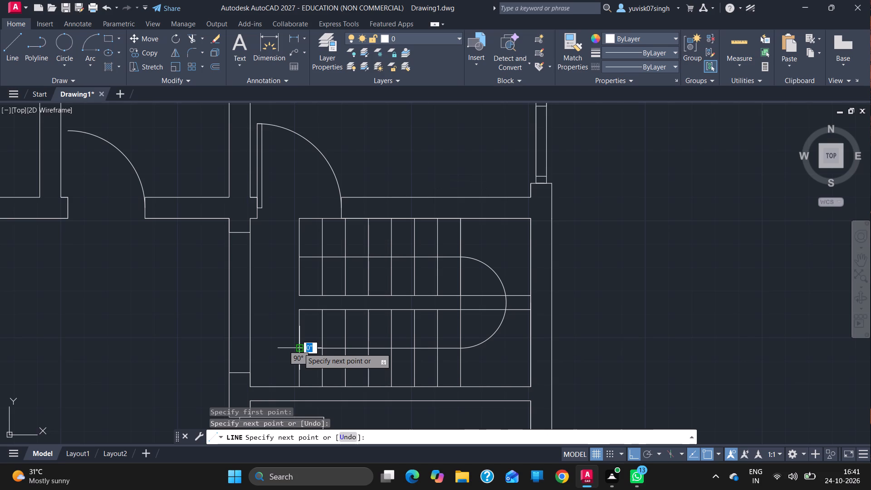
pyautogui.press('Escape')
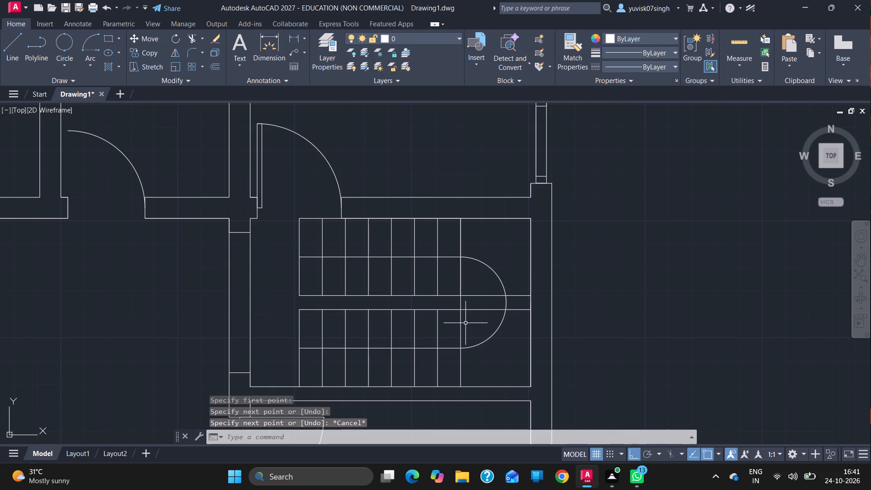
# Delete the easternmost tread line of the south flight.
pyautogui.click(461, 320)
pyautogui.press('Delete')
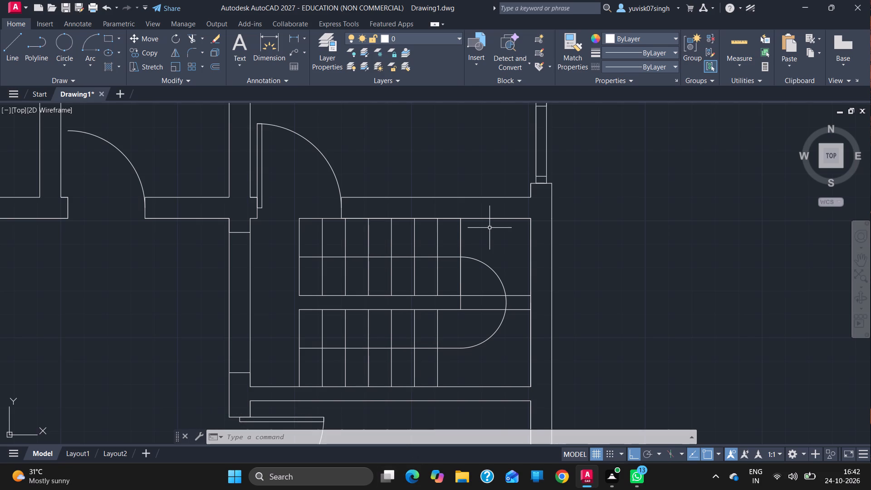
# Draw a 2" thick door leaf from the jamb midpoint to the swing arc at the southernmost small room's door, west of the staircase door.
pyautogui.keyDown('ctrl'); pyautogui.scroll(-2, 491, 229); pyautogui.keyUp('ctrl')
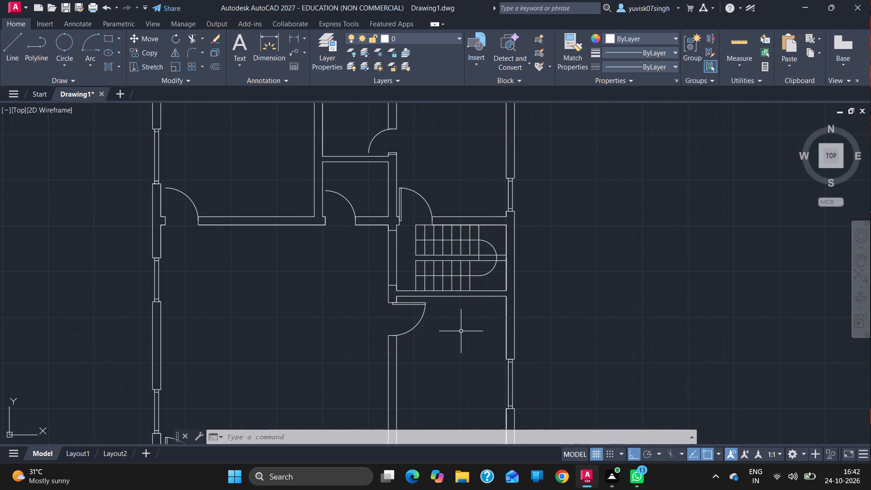
pyautogui.keyDown('ctrl'); pyautogui.scroll(2, 333, 216); pyautogui.keyUp('ctrl')
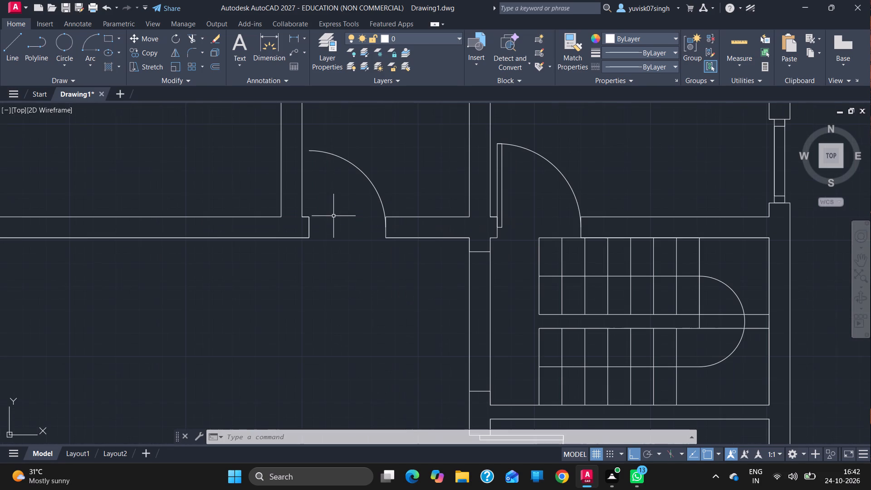
pyautogui.click(5, 64)
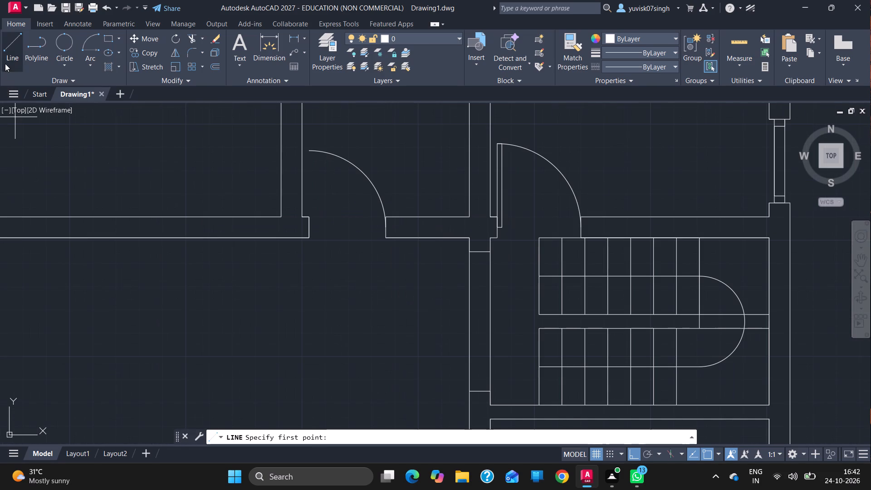
pyautogui.click(310, 226)
pyautogui.moveTo(312, 152); pyautogui.dragTo(373, 141)
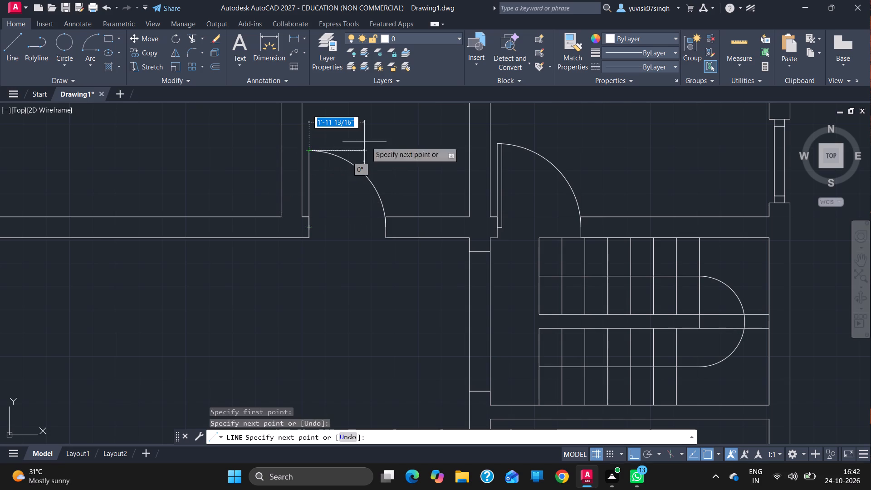
pyautogui.moveTo(373, 141); pyautogui.dragTo(375, 141)
pyautogui.press('2')
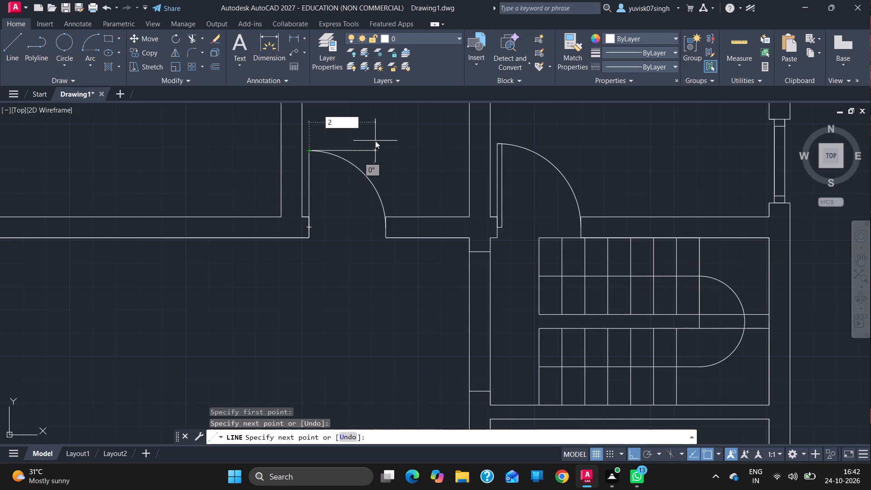
pyautogui.press('Return')
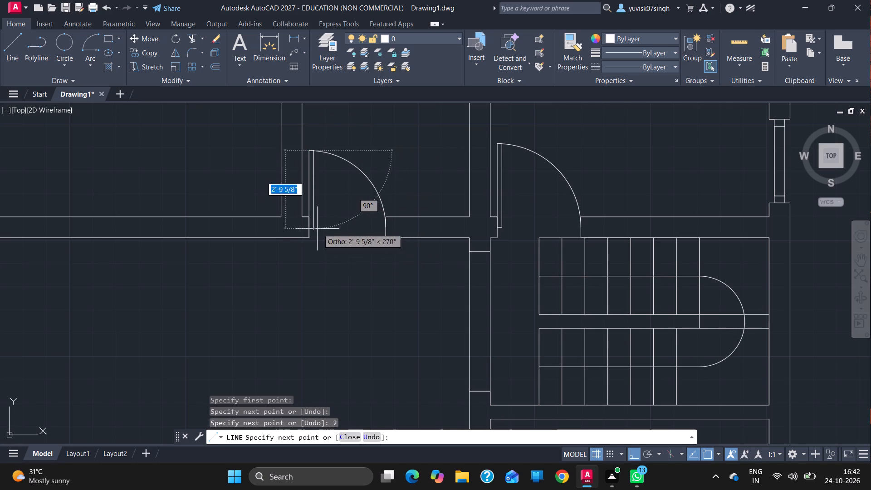
pyautogui.click(313, 228)
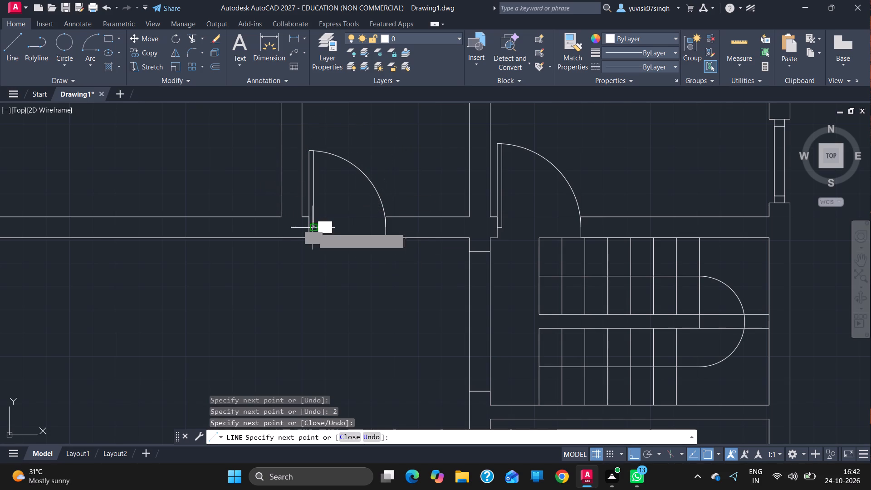
pyautogui.click(309, 227)
pyautogui.press('Escape')
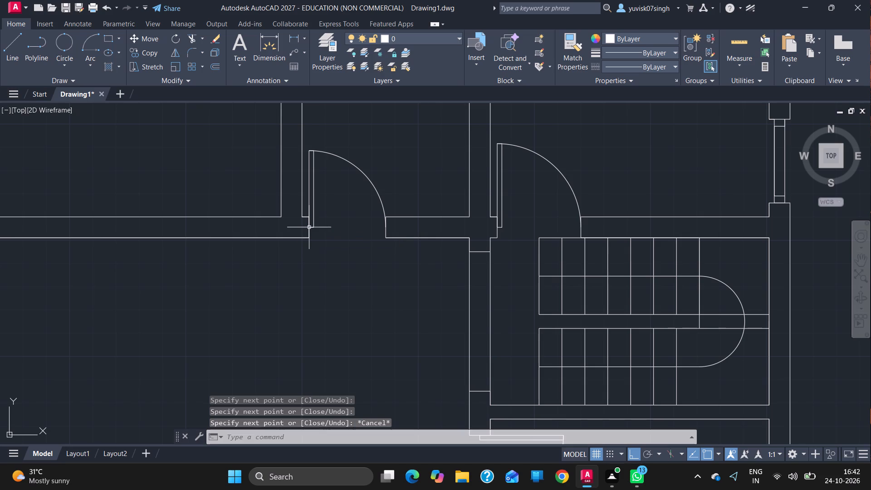
# Draw a 3' long, 2" thick door leaf at the west jamb of the northwest room's south door.
pyautogui.keyDown('ctrl'); pyautogui.scroll(-3, 535, 195); pyautogui.keyUp('ctrl')
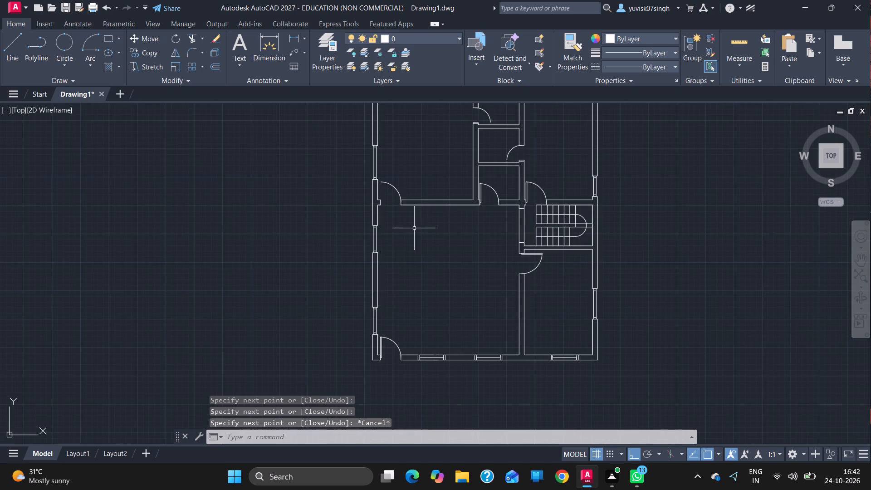
pyautogui.keyDown('ctrl'); pyautogui.scroll(2, 387, 206); pyautogui.keyUp('ctrl')
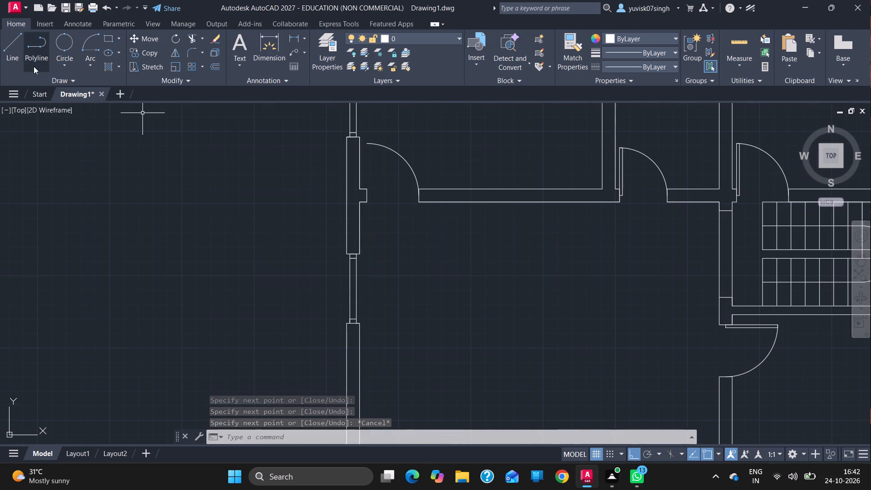
pyautogui.click(18, 56)
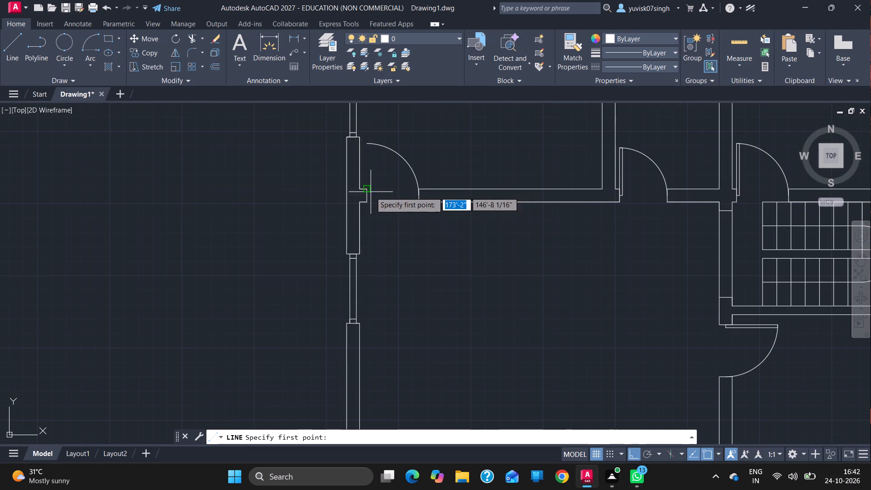
pyautogui.moveTo(368, 197); pyautogui.dragTo(364, 142)
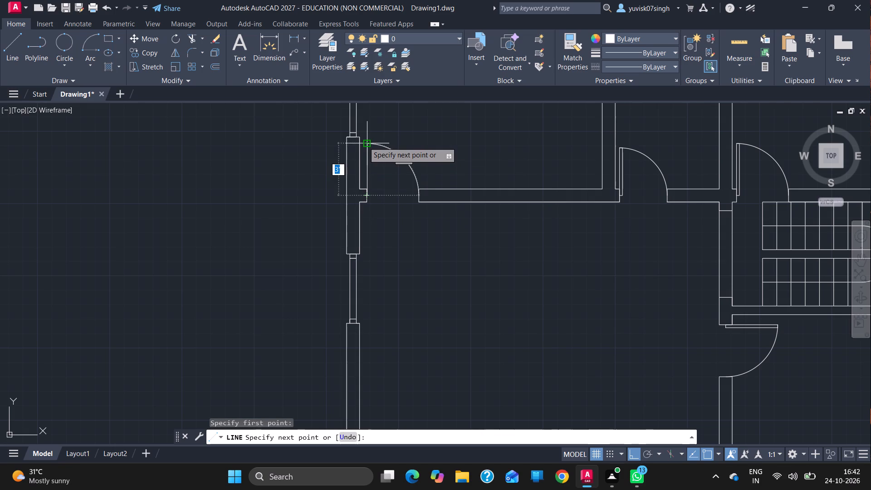
pyautogui.moveTo(364, 142); pyautogui.dragTo(425, 144)
pyautogui.press('2')
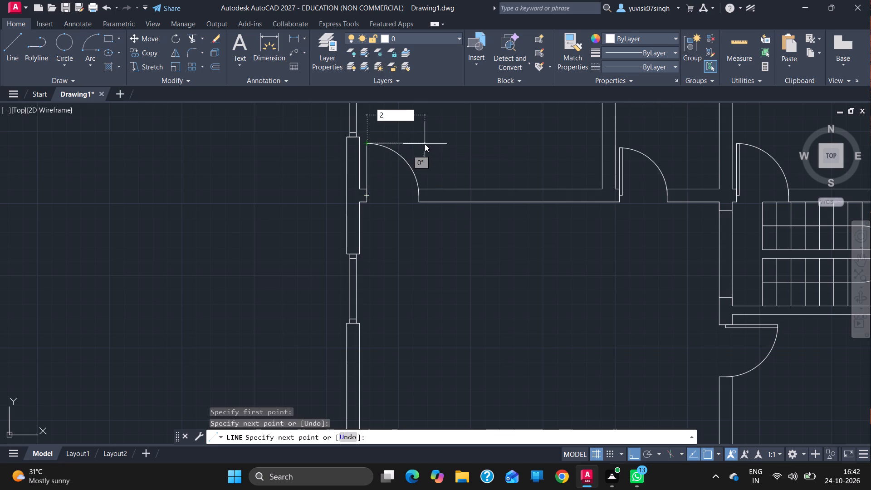
pyautogui.press('Return')
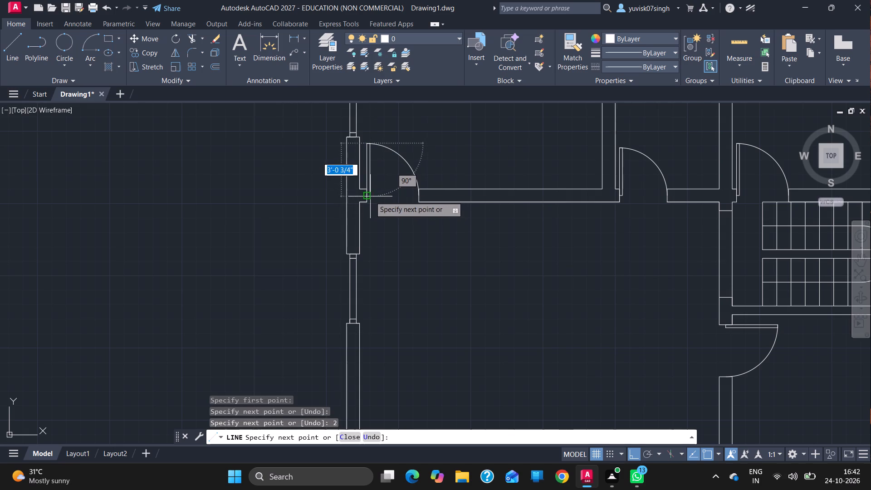
pyautogui.moveTo(372, 196); pyautogui.dragTo(363, 197)
pyautogui.click(363, 197)
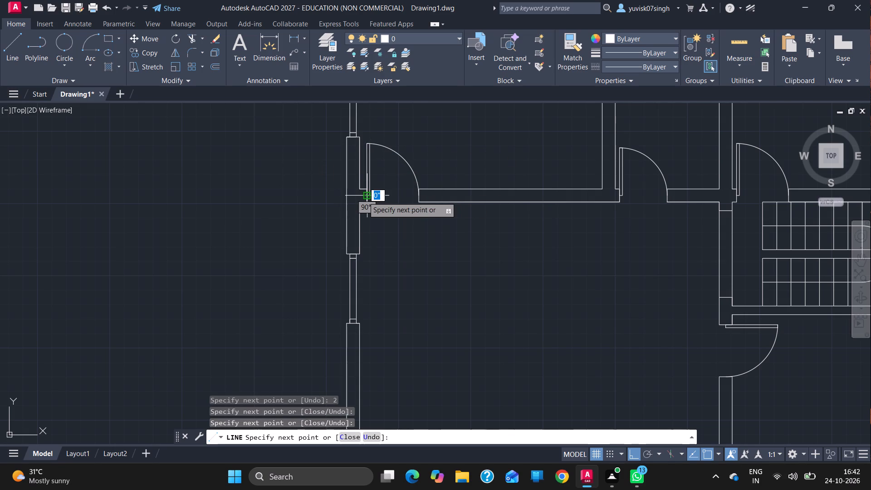
pyautogui.press('Escape')
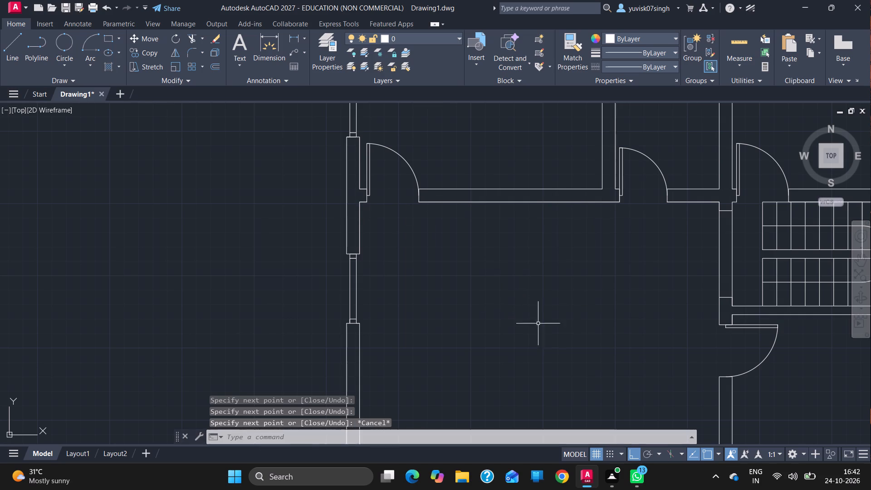
# Draw a 2'-2" long, 2" thick door leaf at the south jamb of the middle small room's east door.
pyautogui.keyDown('ctrl'); pyautogui.scroll(-3, 582, 320); pyautogui.keyUp('ctrl')
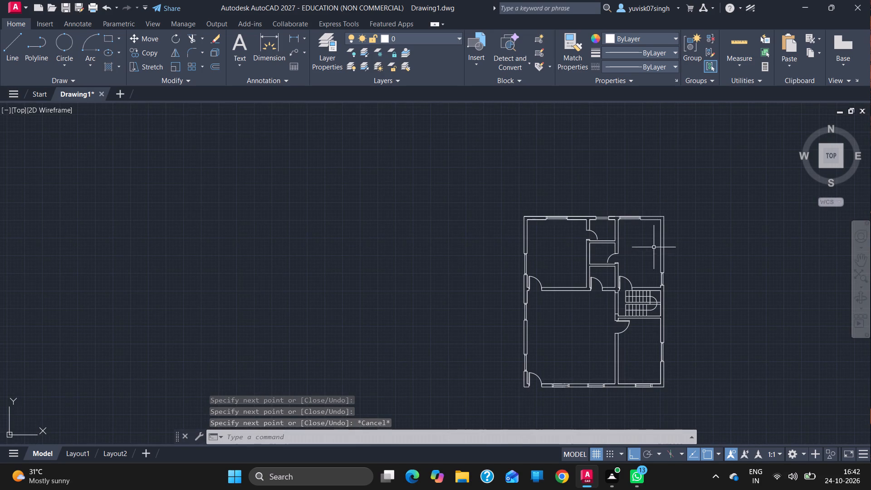
pyautogui.keyDown('ctrl'); pyautogui.scroll(1, 636, 259); pyautogui.keyUp('ctrl')
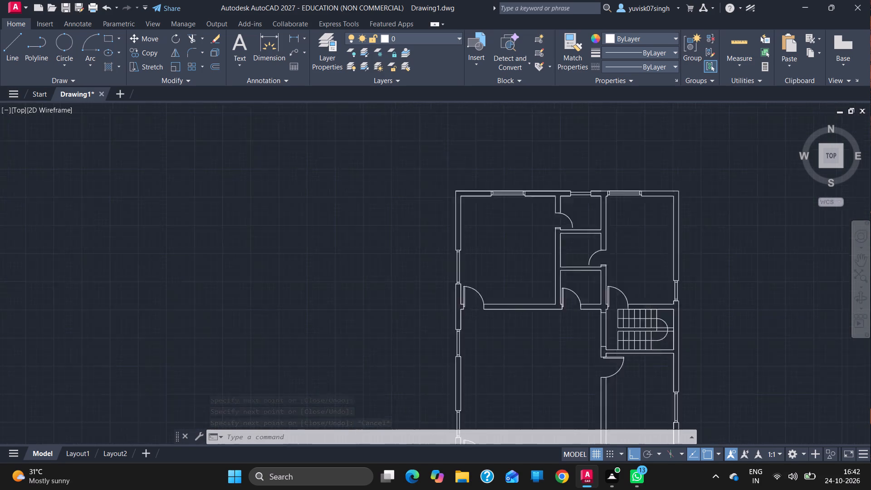
pyautogui.keyDown('ctrl'); pyautogui.scroll(2, 636, 259); pyautogui.keyUp('ctrl')
pyautogui.click(16, 36)
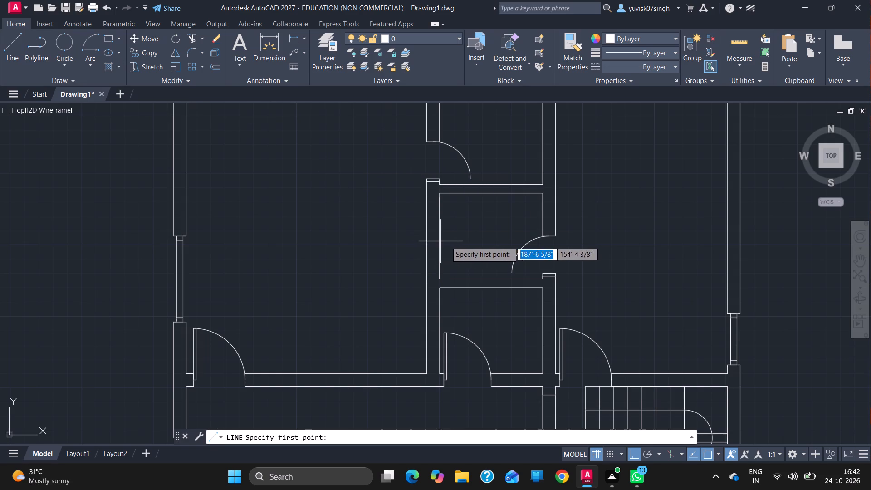
pyautogui.click(551, 272)
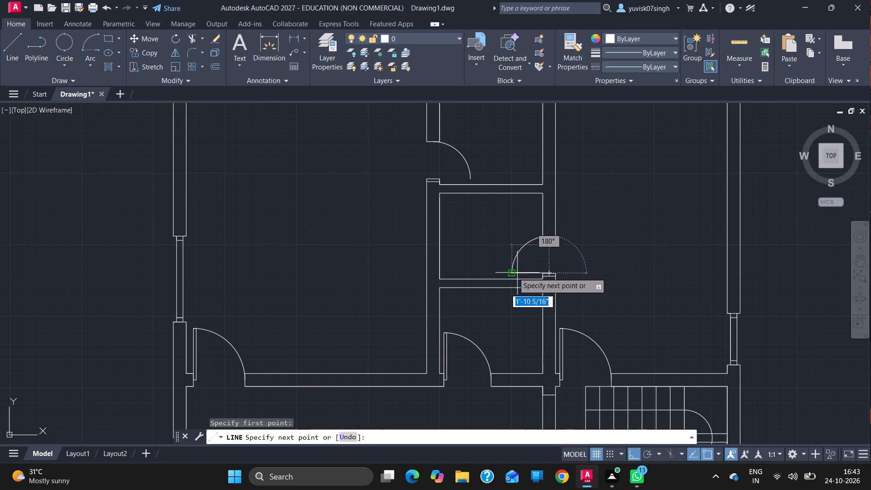
pyautogui.click(510, 272)
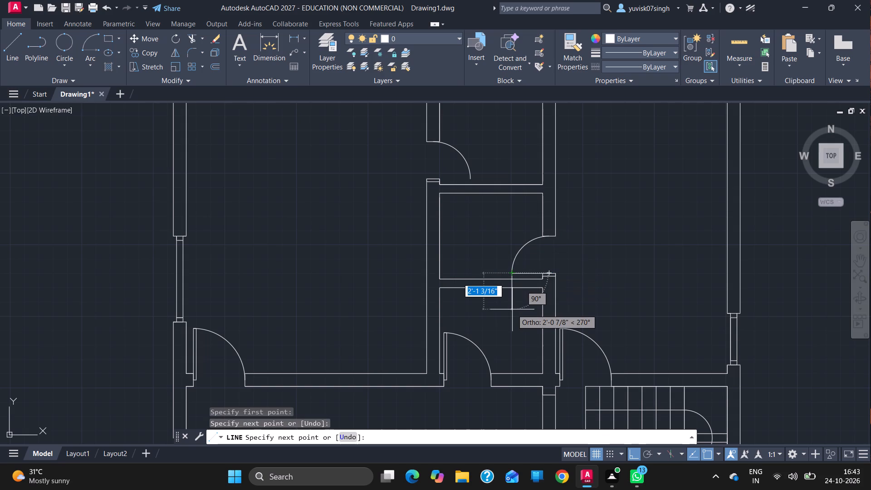
pyautogui.press('2')
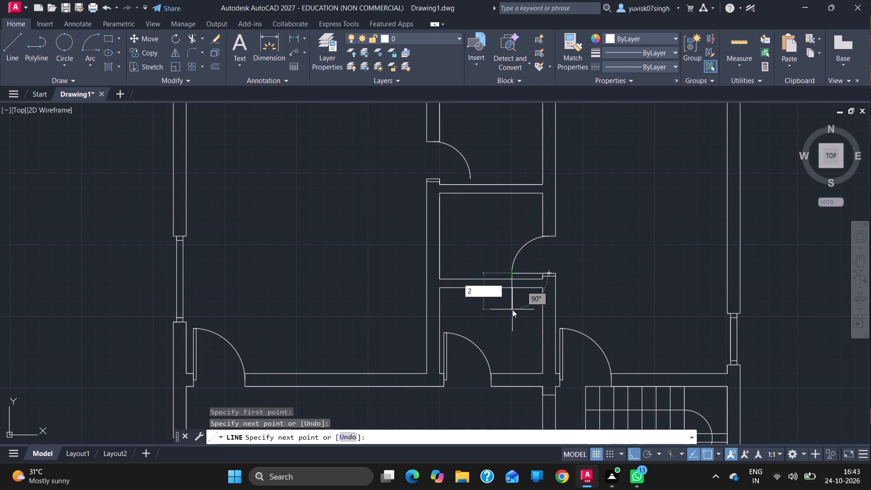
pyautogui.press('Return')
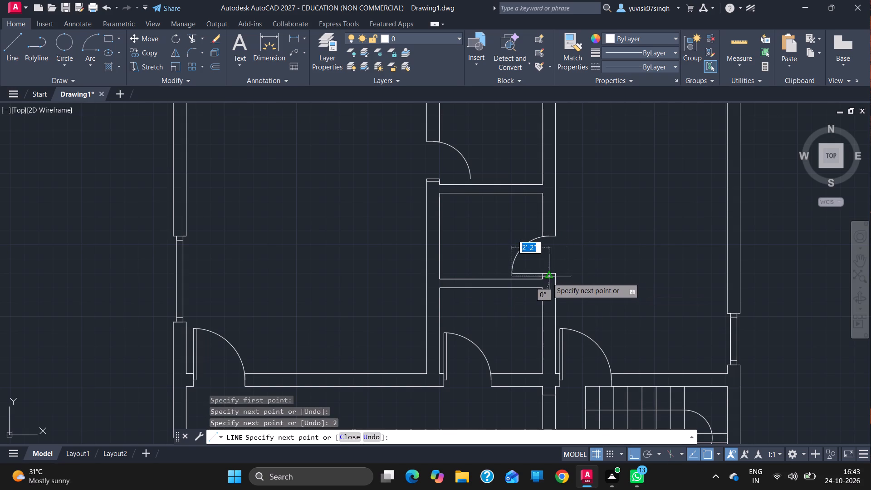
pyautogui.click(542, 276)
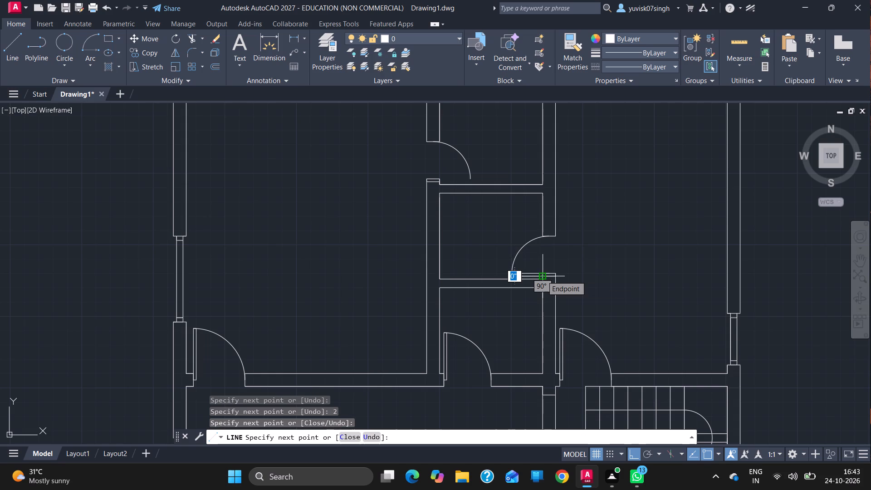
pyautogui.press('Escape')
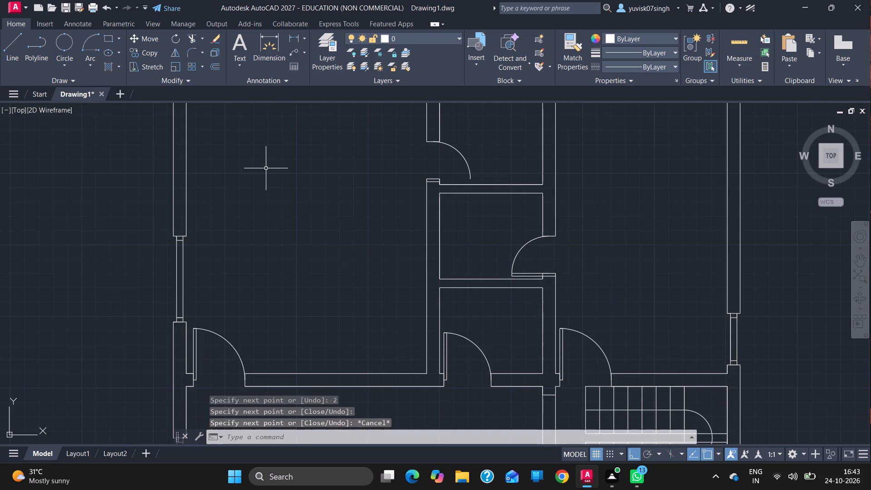
# Draw a 2'-2" long, 2" thick door leaf at the south jamb of the northern small room's west door.
pyautogui.click(20, 63)
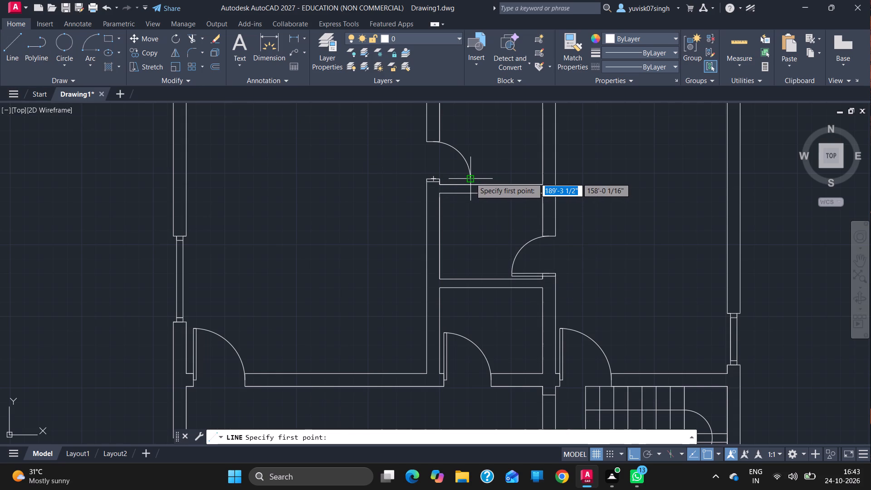
pyautogui.moveTo(470, 178); pyautogui.dragTo(431, 176)
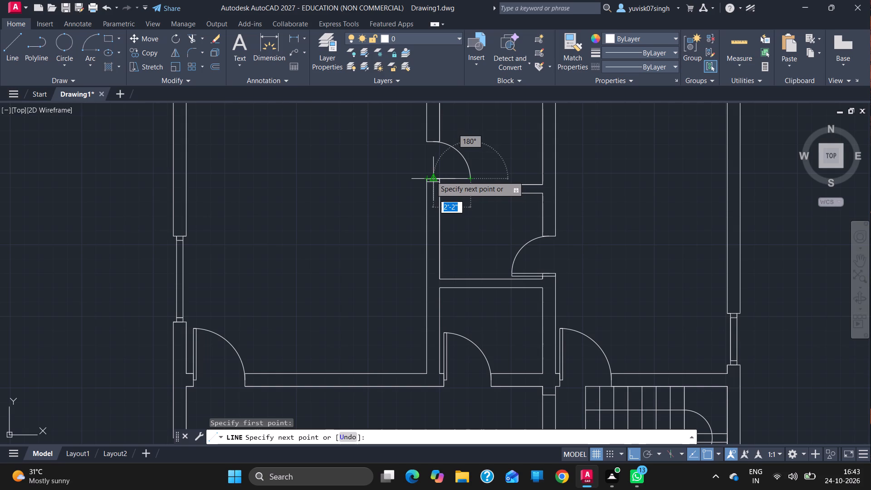
pyautogui.moveTo(431, 176); pyautogui.dragTo(433, 177)
pyautogui.moveTo(433, 177); pyautogui.dragTo(469, 178)
pyautogui.moveTo(469, 178); pyautogui.dragTo(470, 193)
pyautogui.press('2')
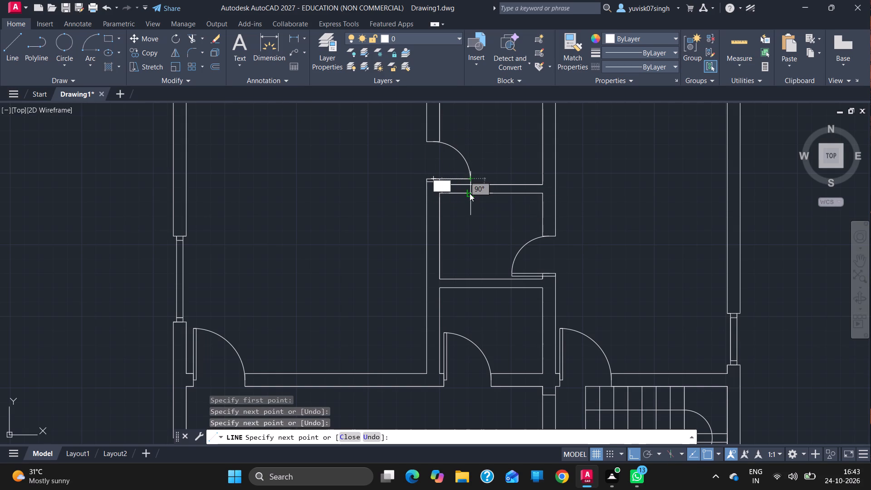
pyautogui.press('Return')
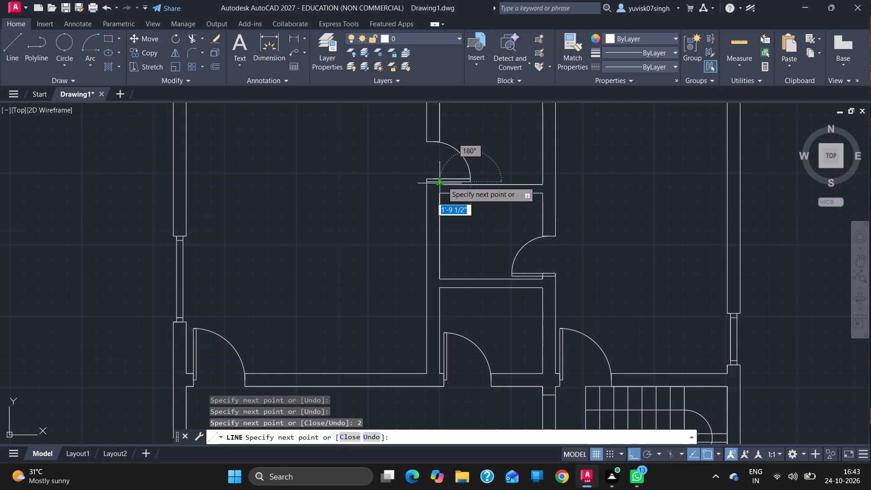
pyautogui.keyDown('ctrl'); pyautogui.scroll(4, 442, 181); pyautogui.keyUp('ctrl')
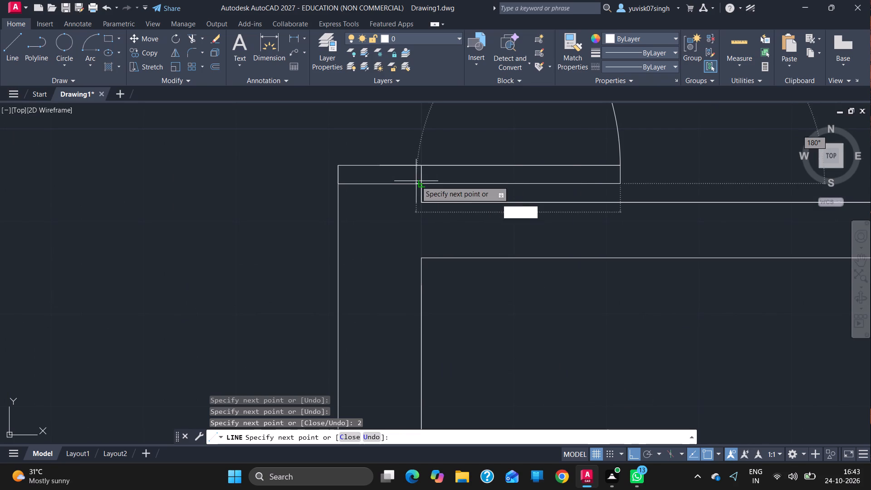
pyautogui.click(421, 182)
pyautogui.keyDown('ctrl'); pyautogui.scroll(-4, 421, 182); pyautogui.keyUp('ctrl')
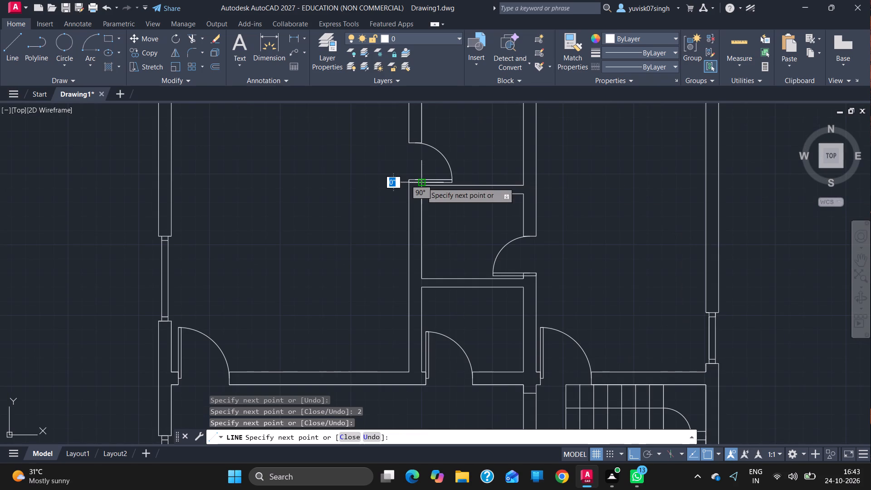
pyautogui.press('Escape')
# Start a hatch on the floor plan with the SOLID pattern.
pyautogui.keyDown('ctrl'); pyautogui.scroll(-1, 638, 202); pyautogui.keyUp('ctrl')
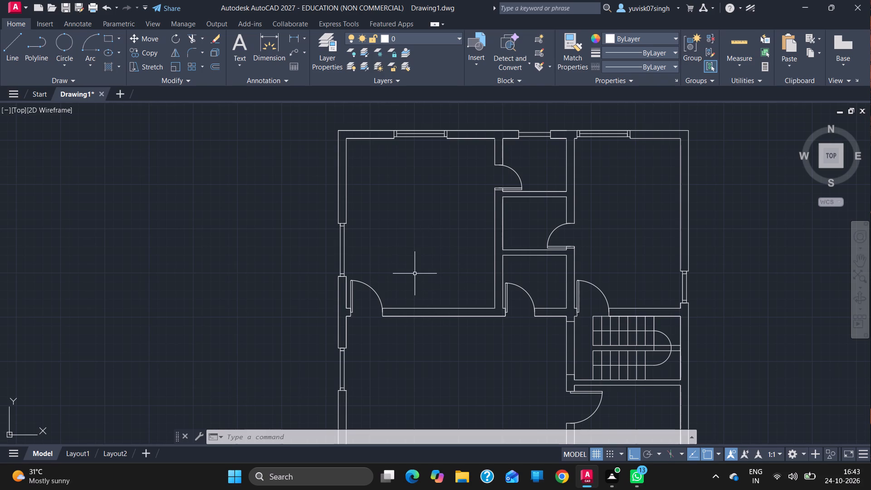
pyautogui.press('h')
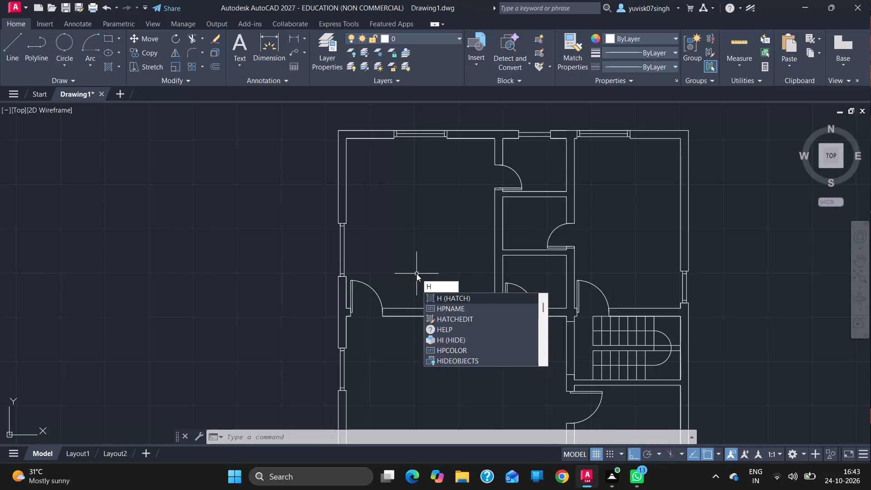
pyautogui.press('Return')
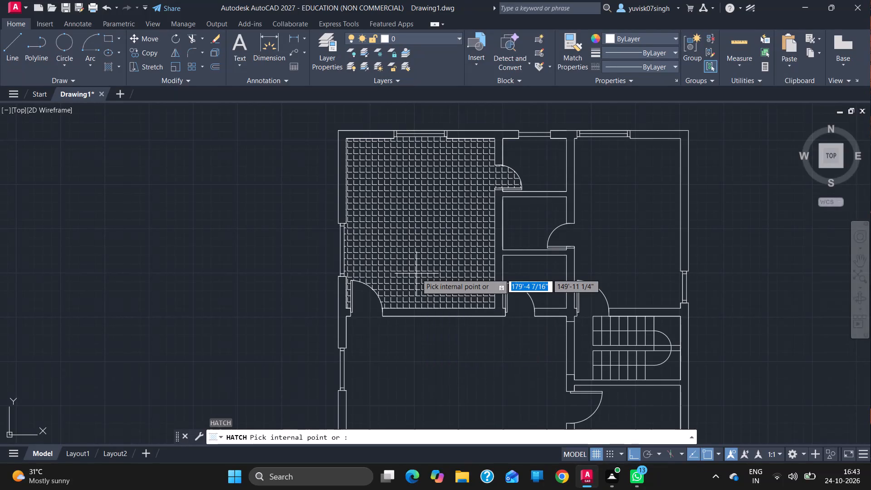
pyautogui.click(110, 59)
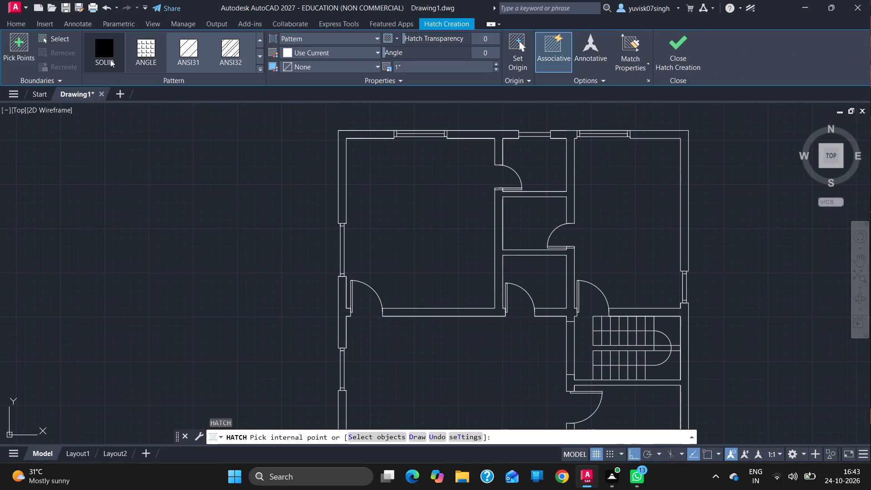
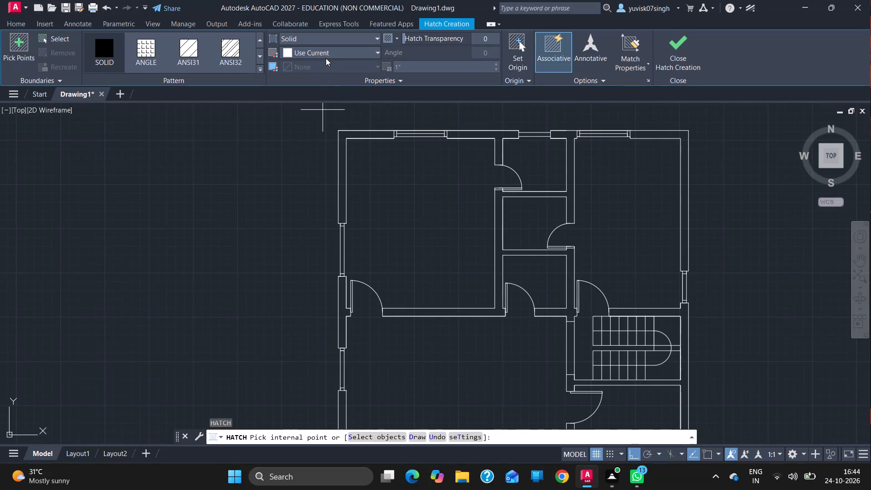
# Set the solid hatch colour to black (0,0,0) and fill the three west-wall windows and the two door leaves beside them.
pyautogui.click(326, 57)
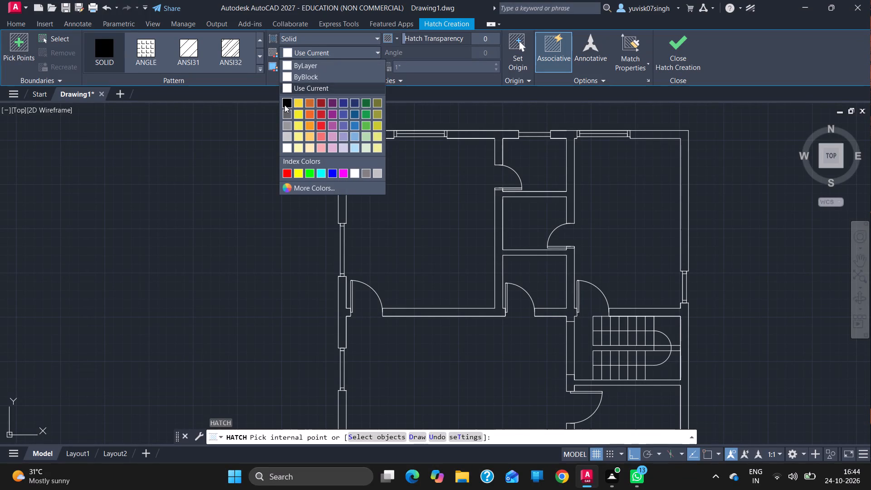
pyautogui.click(284, 105)
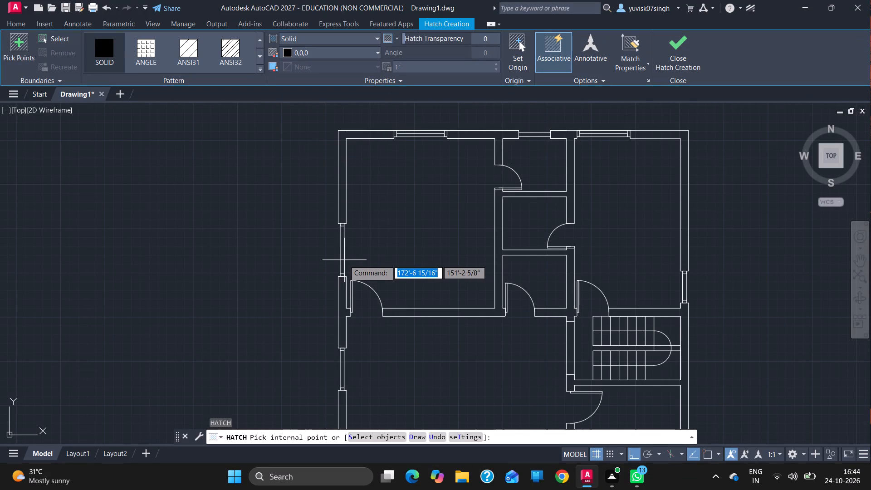
pyautogui.click(342, 251)
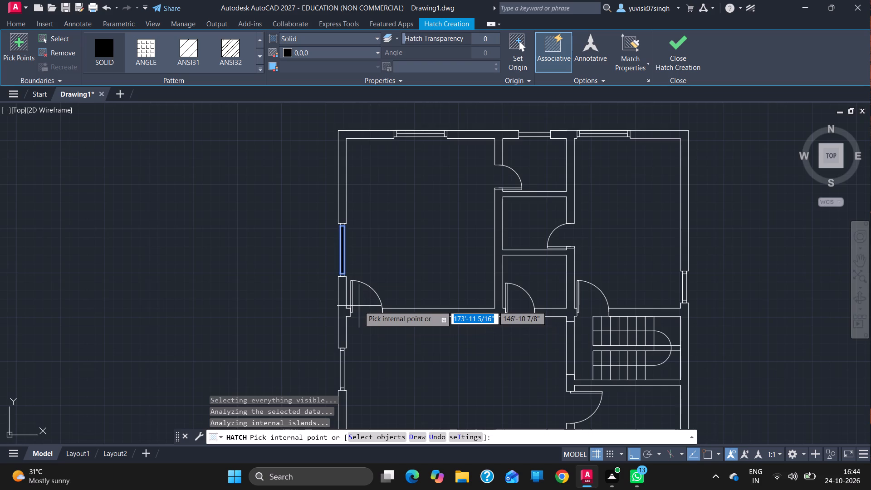
pyautogui.keyDown('ctrl'); pyautogui.scroll(3, 359, 306); pyautogui.keyUp('ctrl')
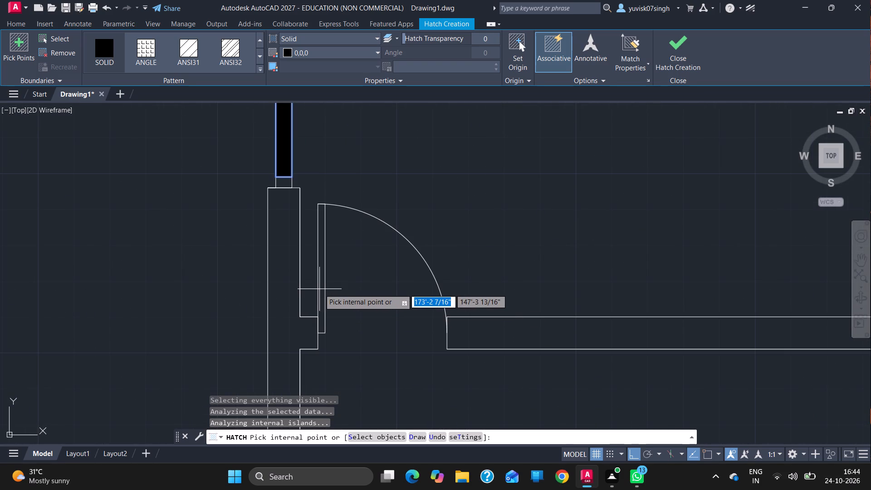
pyautogui.click(319, 289)
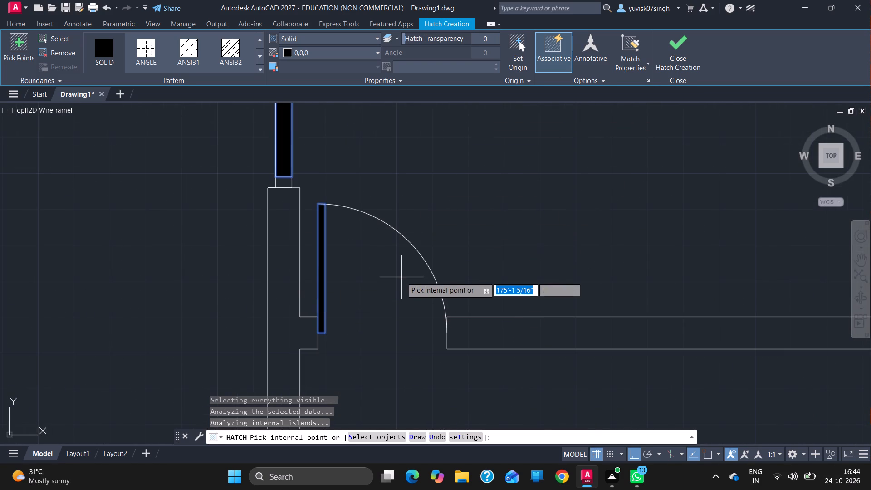
pyautogui.keyDown('ctrl'); pyautogui.scroll(-4, 401, 277); pyautogui.keyUp('ctrl')
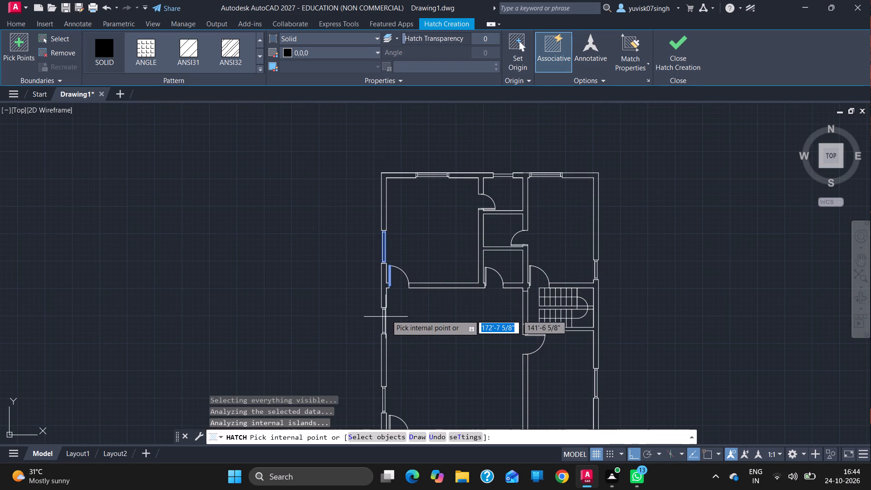
pyautogui.keyDown('ctrl'); pyautogui.scroll(2, 387, 314); pyautogui.keyUp('ctrl')
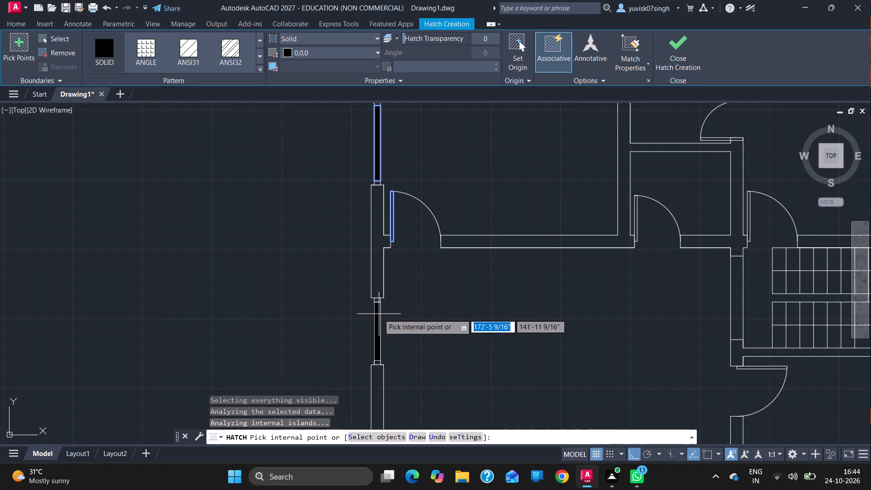
pyautogui.click(379, 314)
pyautogui.keyDown('ctrl'); pyautogui.scroll(-3, 443, 268); pyautogui.keyUp('ctrl')
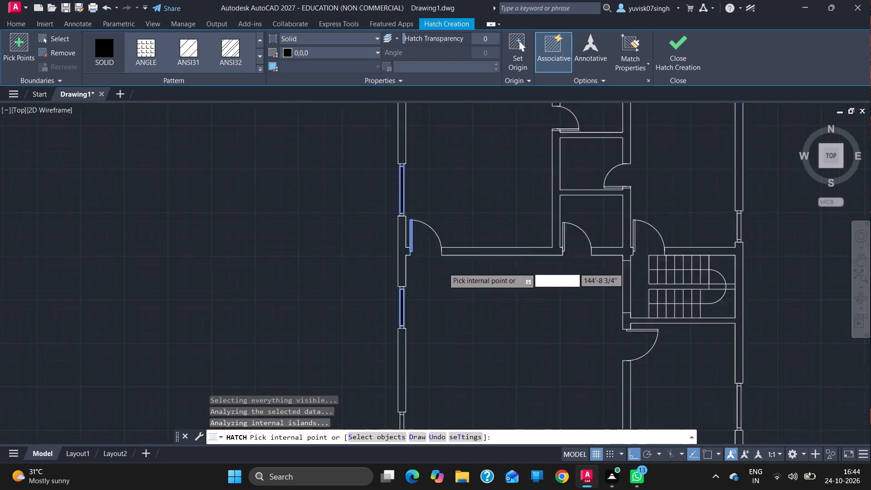
pyautogui.keyDown('ctrl'); pyautogui.scroll(-1, 443, 268); pyautogui.keyUp('ctrl')
pyautogui.keyDown('ctrl'); pyautogui.scroll(5, 432, 309); pyautogui.keyUp('ctrl')
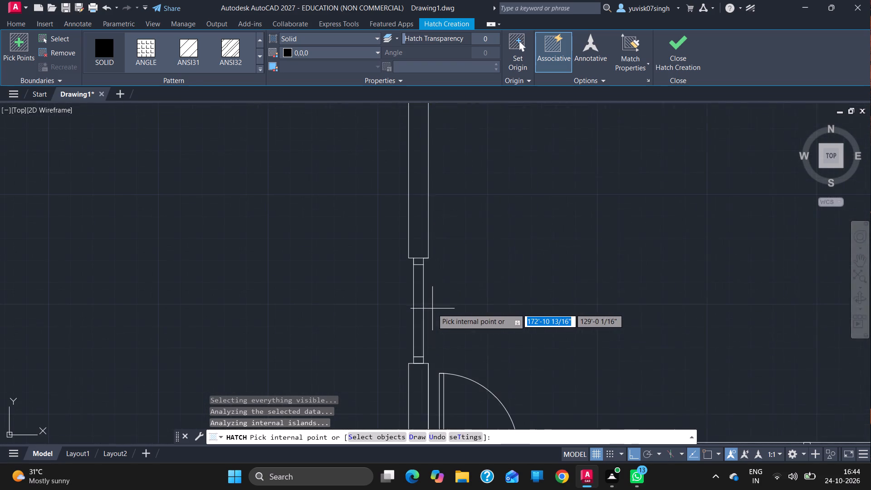
pyautogui.click(421, 306)
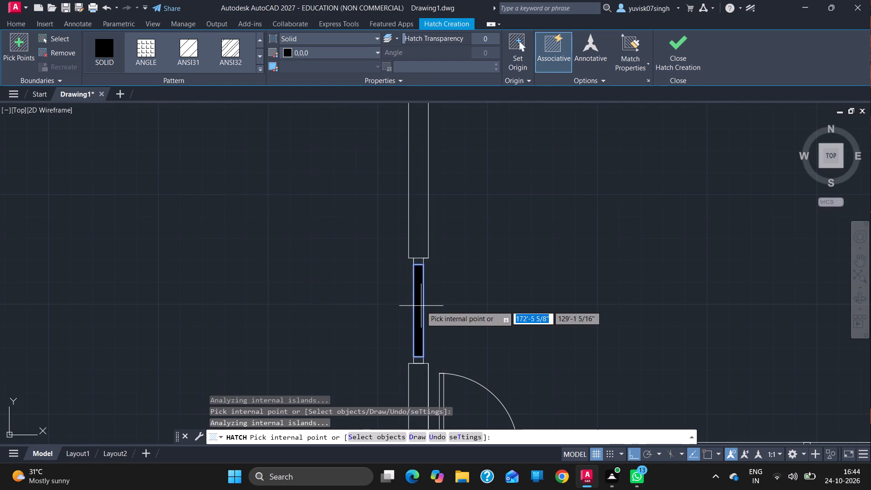
pyautogui.click(441, 379)
# Hatch the door leaf of the room south of the staircase and the two east-wall windows in solid black.
pyautogui.keyDown('ctrl'); pyautogui.scroll(-2, 476, 323); pyautogui.keyUp('ctrl')
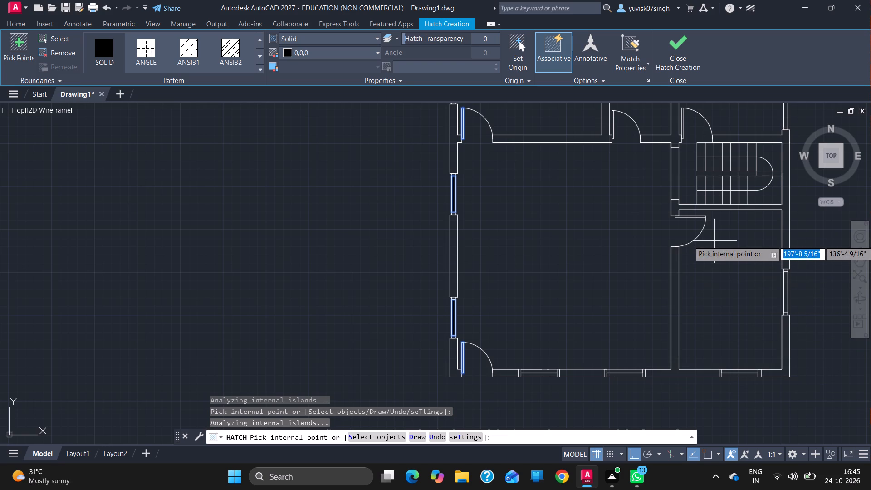
pyautogui.keyDown('ctrl'); pyautogui.scroll(4, 714, 241); pyautogui.keyUp('ctrl')
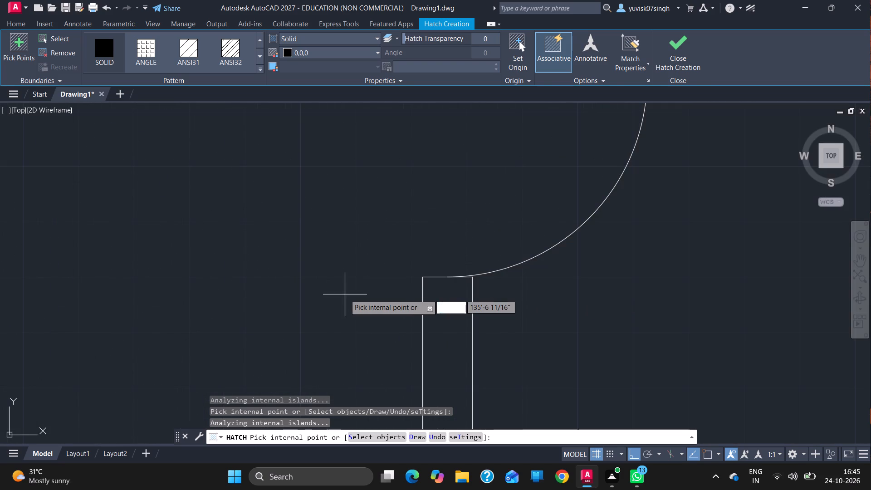
pyautogui.keyDown('ctrl'); pyautogui.scroll(-2, 345, 294); pyautogui.keyUp('ctrl')
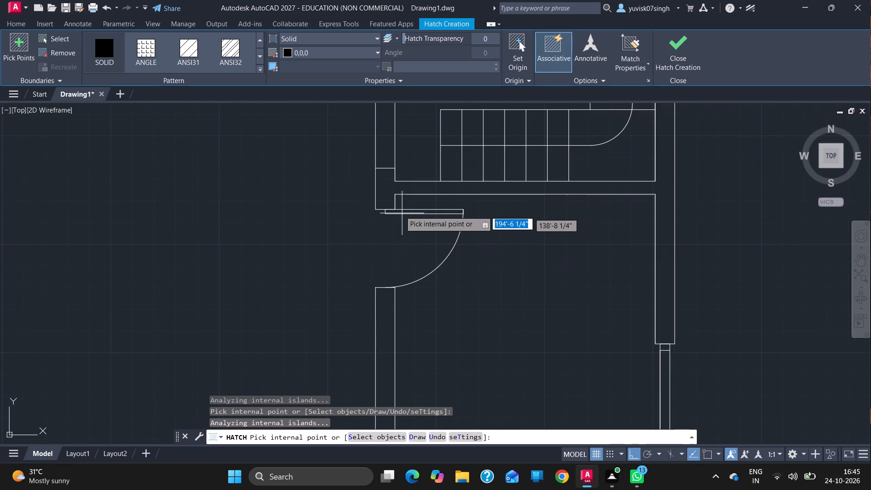
pyautogui.click(399, 210)
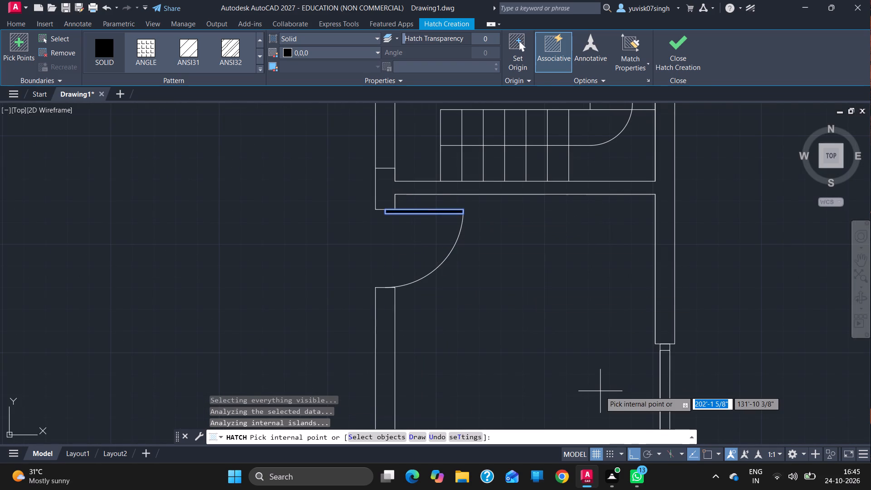
pyautogui.click(666, 384)
pyautogui.keyDown('ctrl'); pyautogui.scroll(-3, 475, 348); pyautogui.keyUp('ctrl')
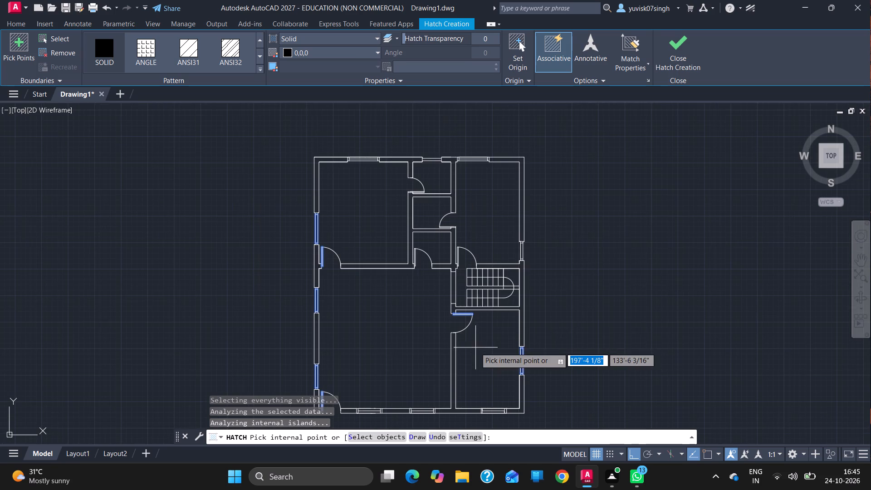
pyautogui.keyDown('ctrl'); pyautogui.scroll(1, 534, 252); pyautogui.keyUp('ctrl')
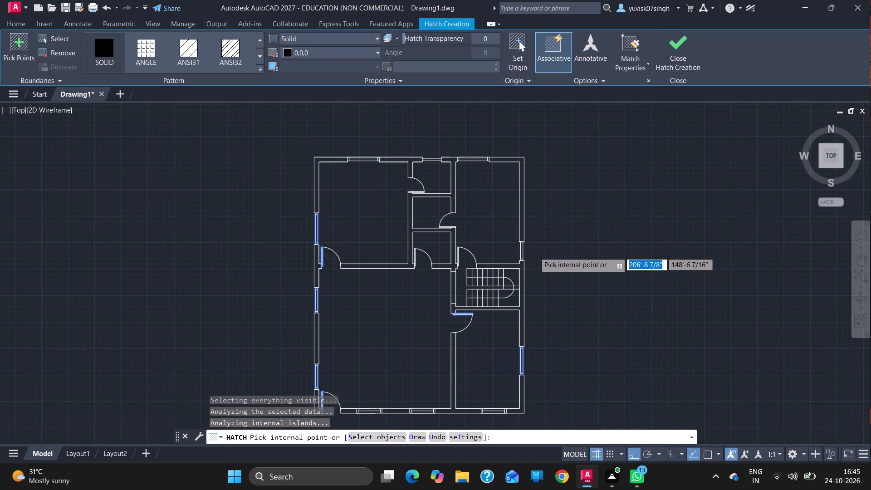
pyautogui.keyDown('ctrl'); pyautogui.scroll(4, 534, 252); pyautogui.keyUp('ctrl')
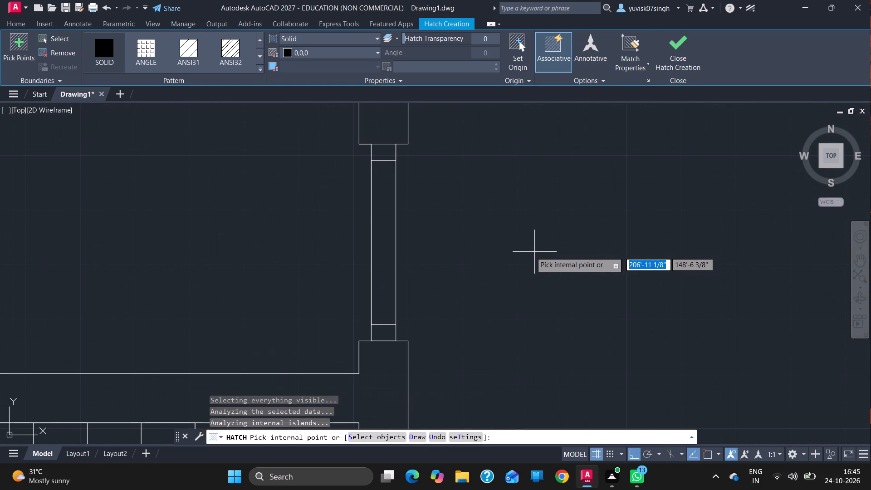
pyautogui.click(375, 236)
# Fill the door leaf just north of the staircase and the neighbouring southern small room's door leaf with the black hatch.
pyautogui.keyDown('ctrl'); pyautogui.scroll(-4, 497, 250); pyautogui.keyUp('ctrl')
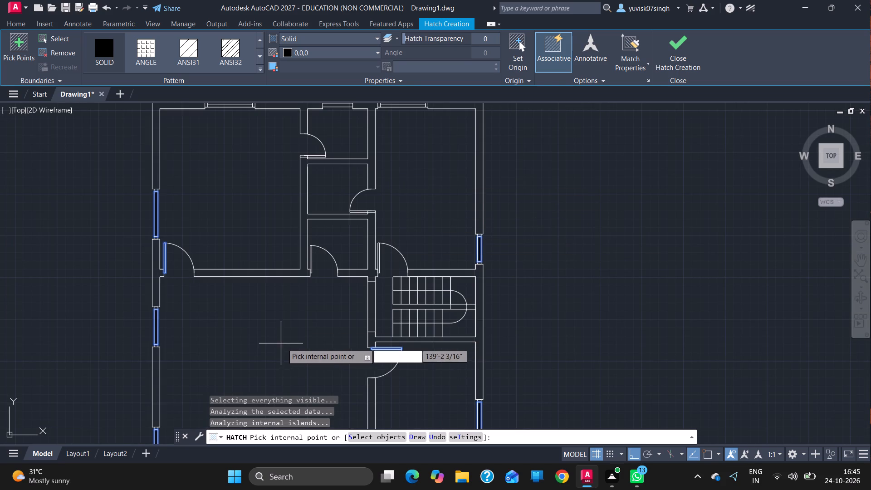
pyautogui.keyDown('ctrl'); pyautogui.scroll(3, 387, 274); pyautogui.keyUp('ctrl')
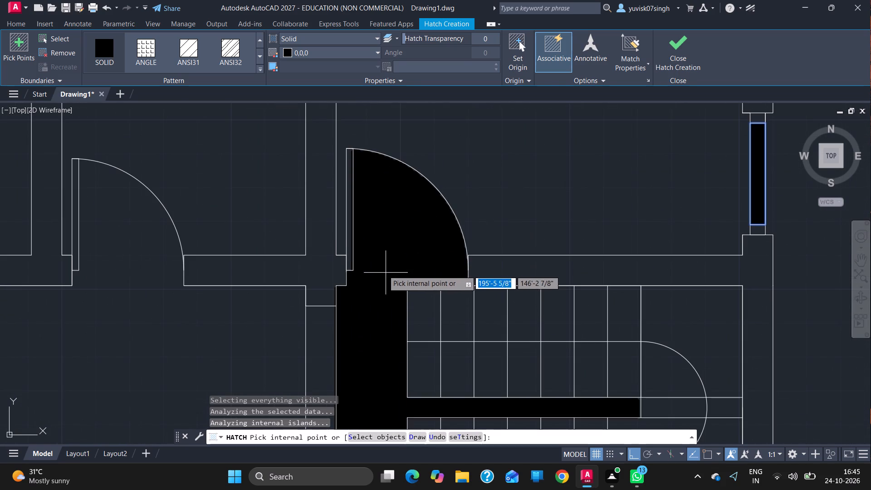
pyautogui.click(351, 241)
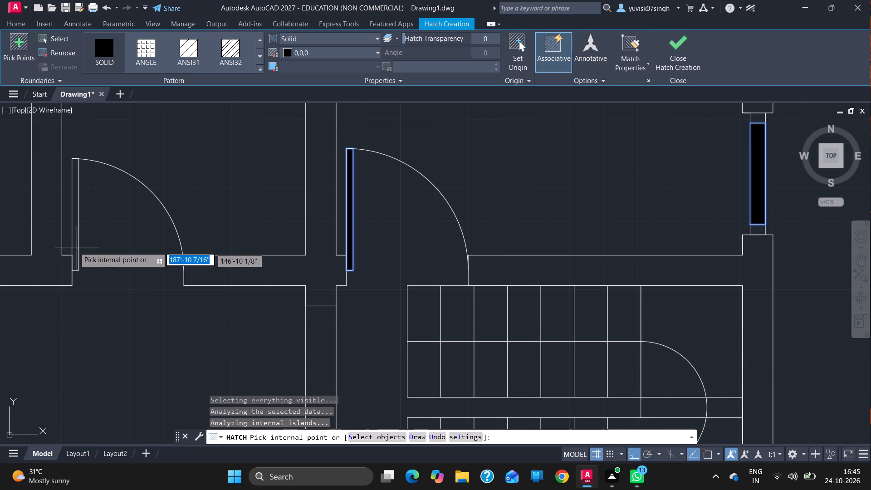
pyautogui.click(73, 245)
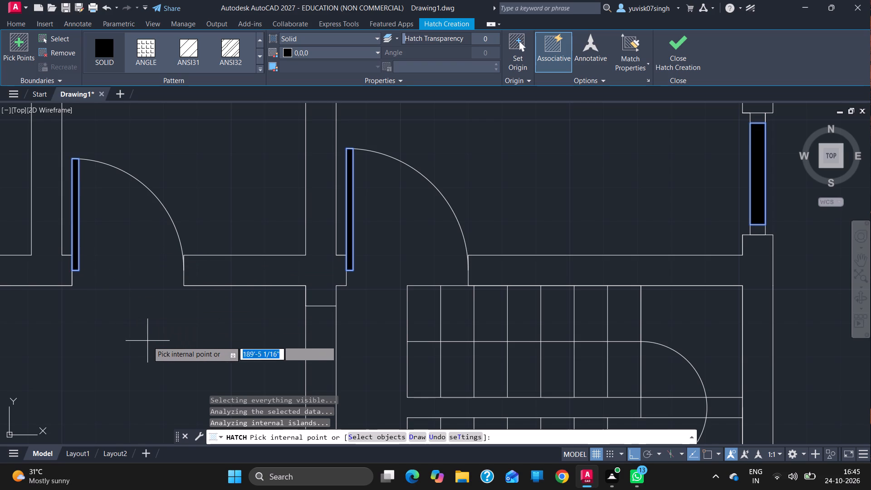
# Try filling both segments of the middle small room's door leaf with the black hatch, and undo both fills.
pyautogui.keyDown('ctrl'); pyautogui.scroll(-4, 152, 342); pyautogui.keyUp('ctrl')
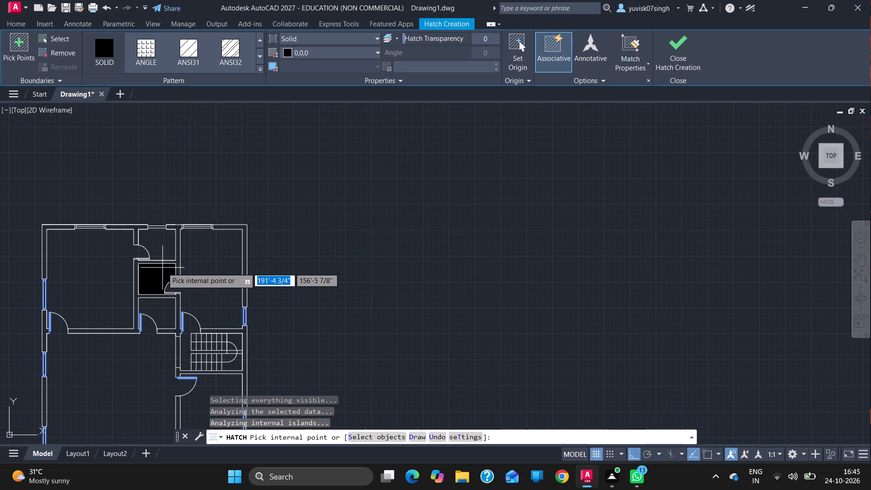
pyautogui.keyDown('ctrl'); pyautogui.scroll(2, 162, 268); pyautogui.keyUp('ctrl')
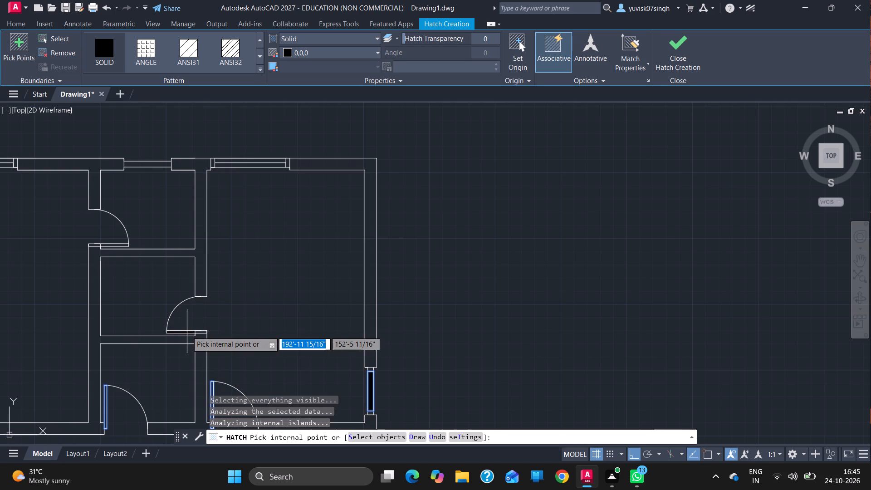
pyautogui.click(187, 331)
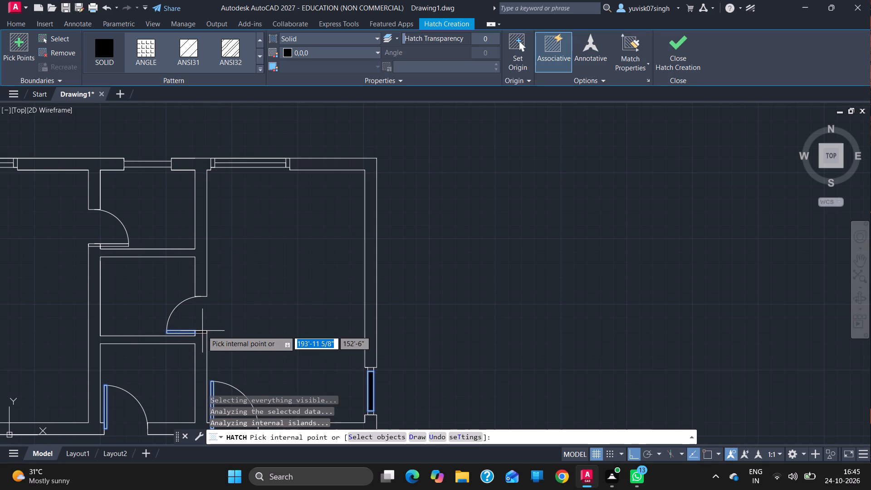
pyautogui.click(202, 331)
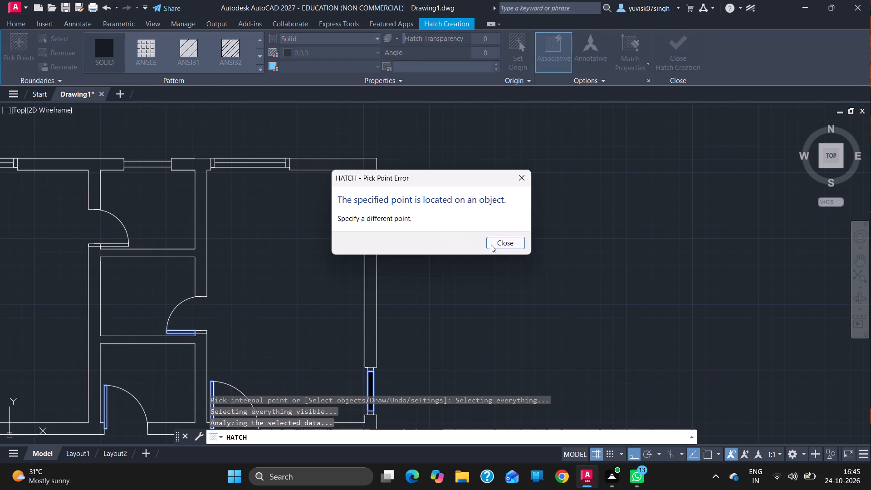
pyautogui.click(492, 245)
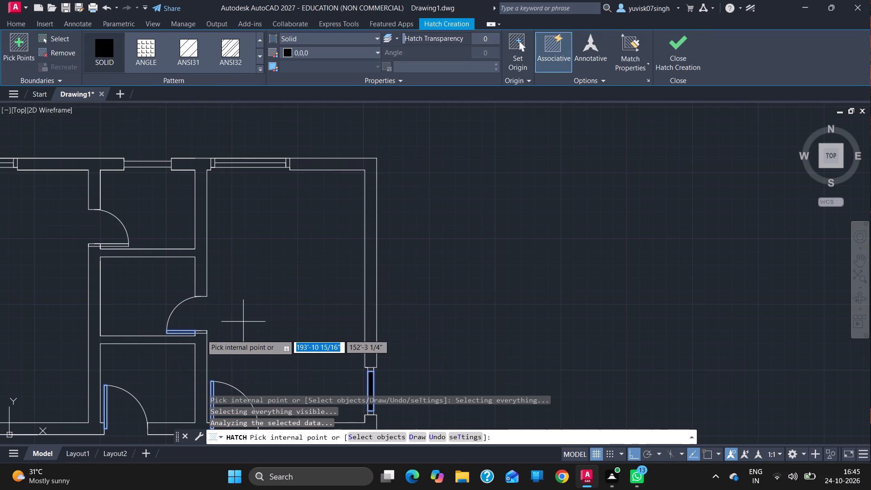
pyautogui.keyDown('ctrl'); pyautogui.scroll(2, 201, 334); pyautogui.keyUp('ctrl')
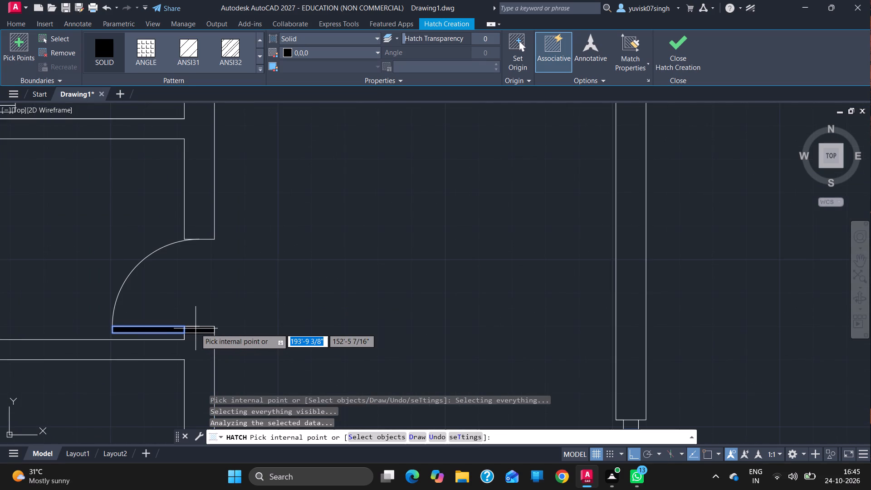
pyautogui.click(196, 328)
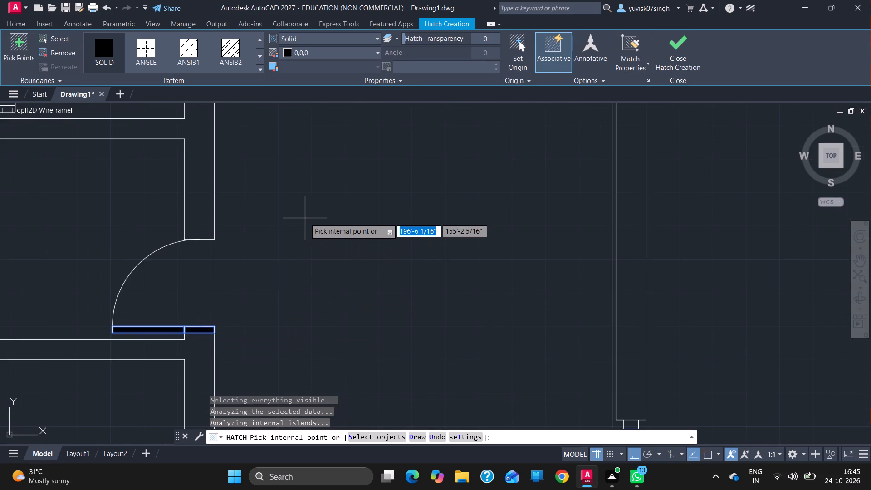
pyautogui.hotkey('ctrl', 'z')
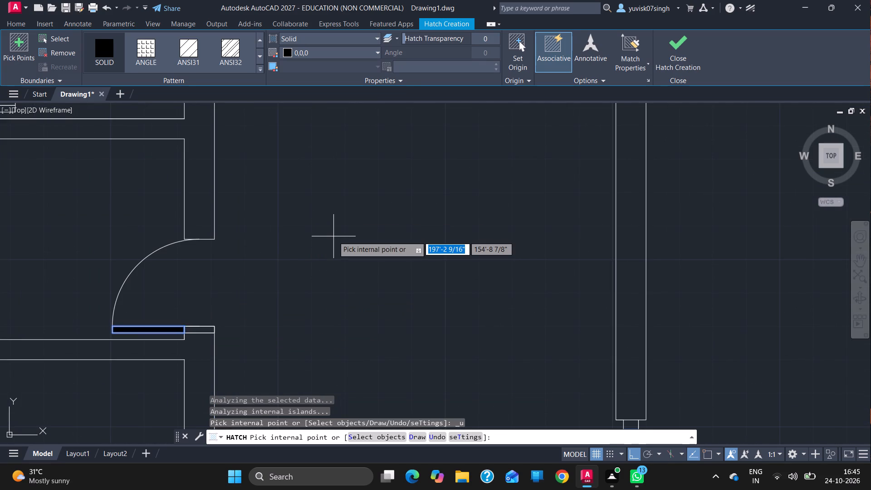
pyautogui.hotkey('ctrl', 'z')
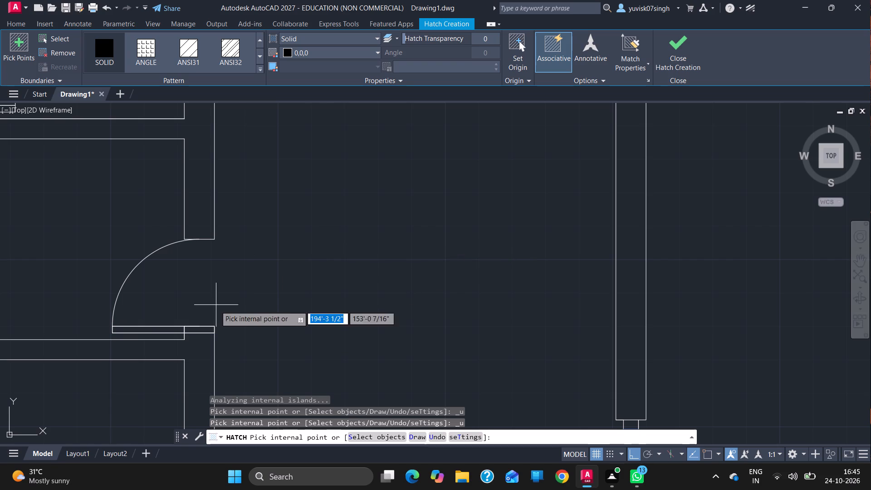
# Fill the short segment of the middle small room's door leaf within the wall thickness with the black hatch.
pyautogui.click(196, 328)
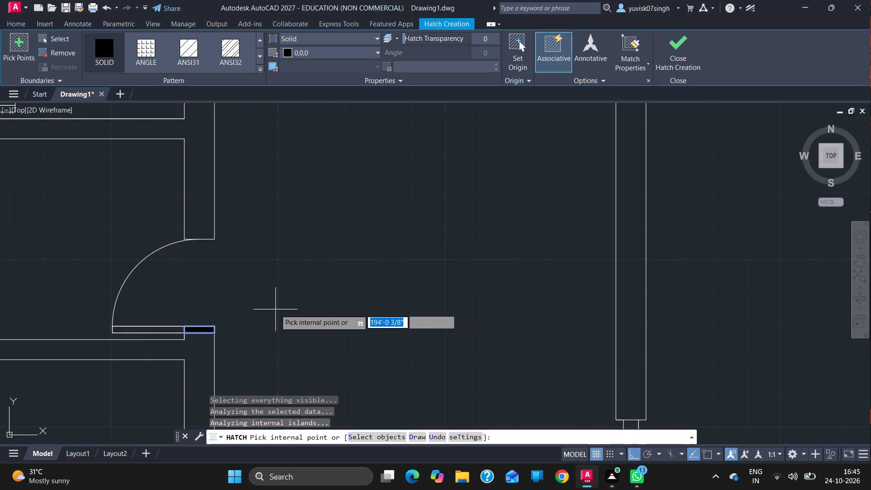
# Fill both segments of the northern small room's door leaf with the black hatch.
pyautogui.keyDown('ctrl'); pyautogui.scroll(-4, 319, 258); pyautogui.keyUp('ctrl')
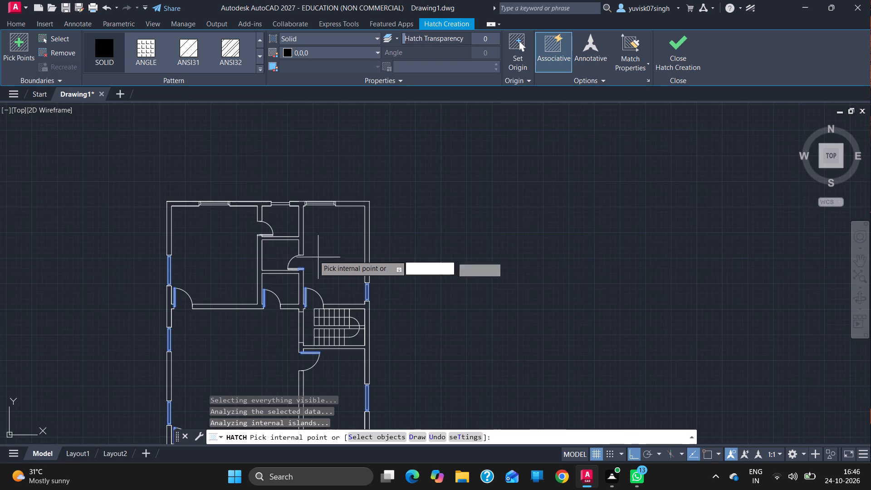
pyautogui.keyDown('ctrl'); pyautogui.scroll(5, 259, 236); pyautogui.keyUp('ctrl')
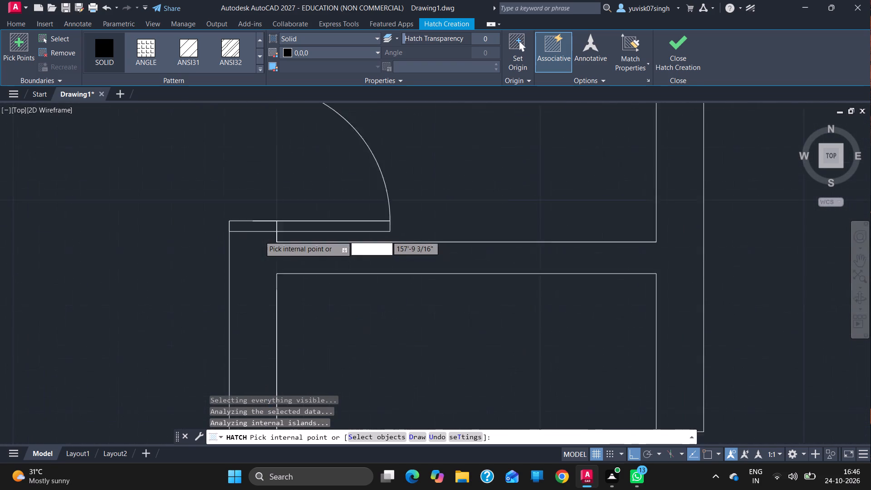
pyautogui.keyDown('ctrl'); pyautogui.scroll(2, 259, 236); pyautogui.keyUp('ctrl')
pyautogui.click(250, 219)
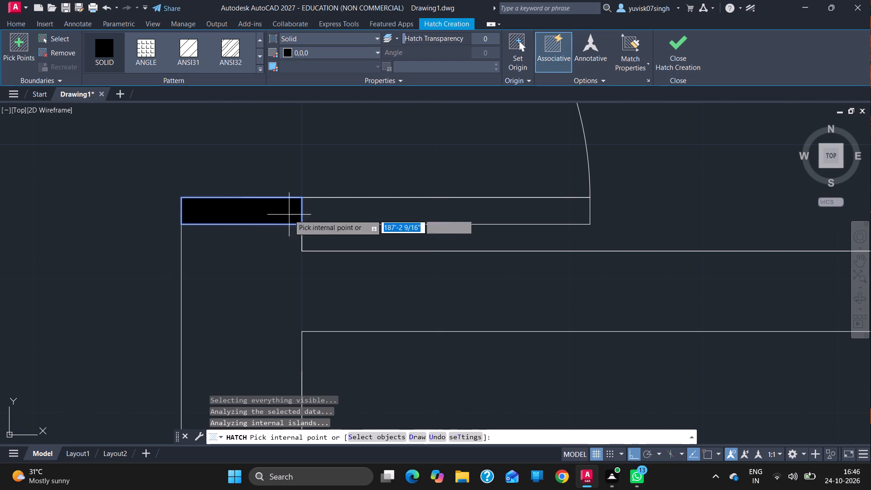
pyautogui.click(332, 213)
pyautogui.keyDown('ctrl'); pyautogui.scroll(-5, 332, 213); pyautogui.keyUp('ctrl')
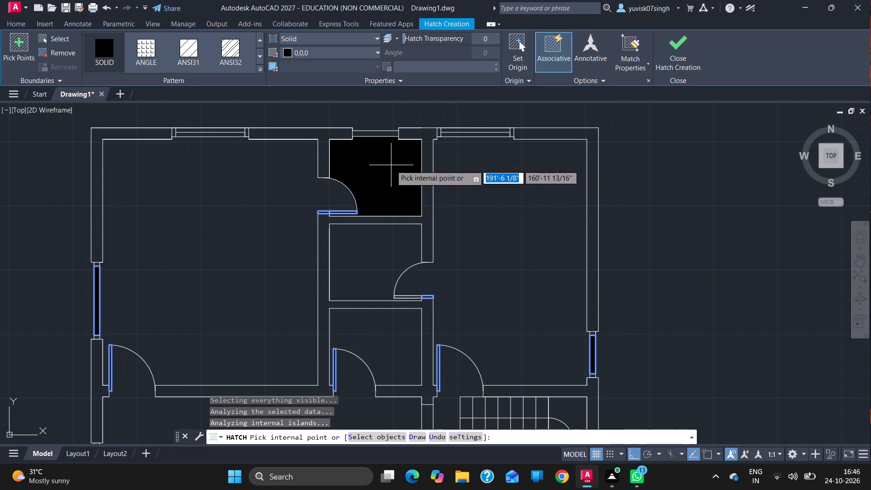
# Fill the window in the northern small room's outer wall with the black hatch and finish the hatch.
pyautogui.click(373, 135)
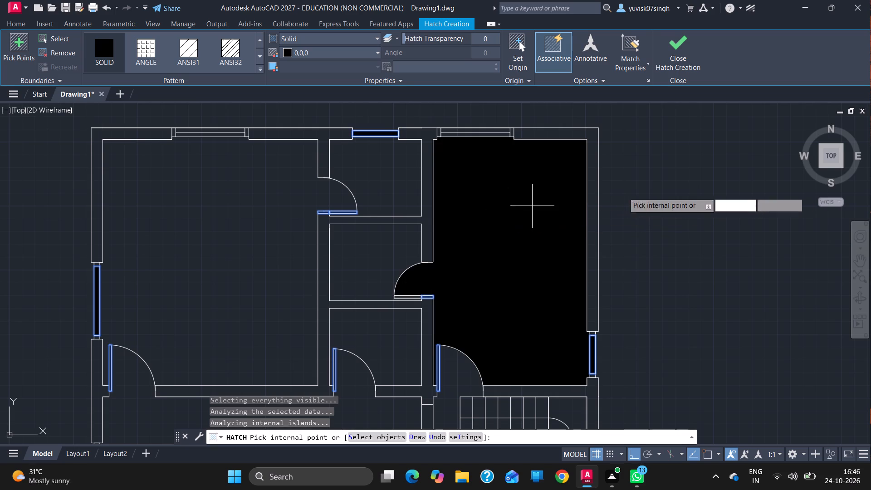
pyautogui.press('Return')
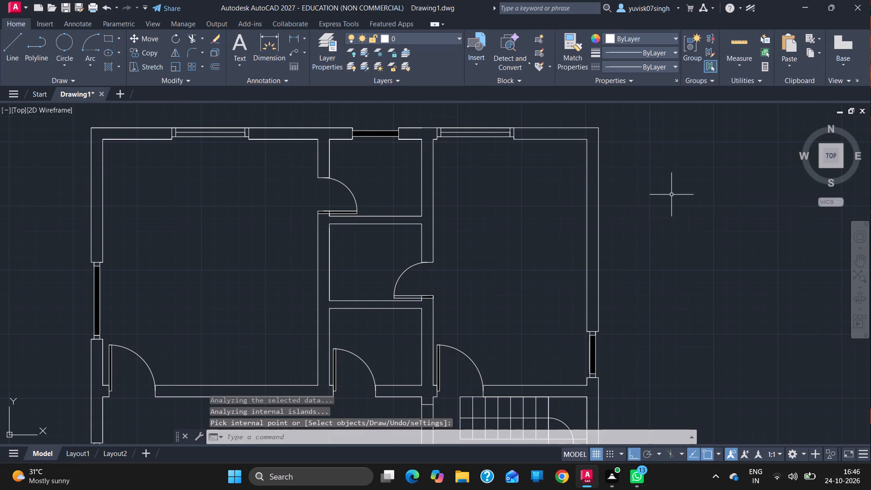
# Trim away the wall line dividing the northern small room's door leaf and the overlapping line pieces along its north edge.
pyautogui.keyDown('ctrl'); pyautogui.scroll(5, 344, 216); pyautogui.keyUp('ctrl')
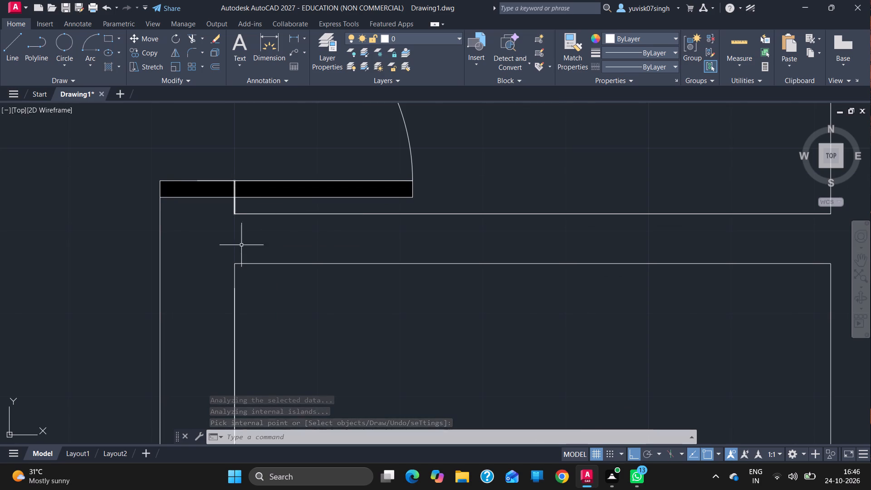
pyautogui.press('t')
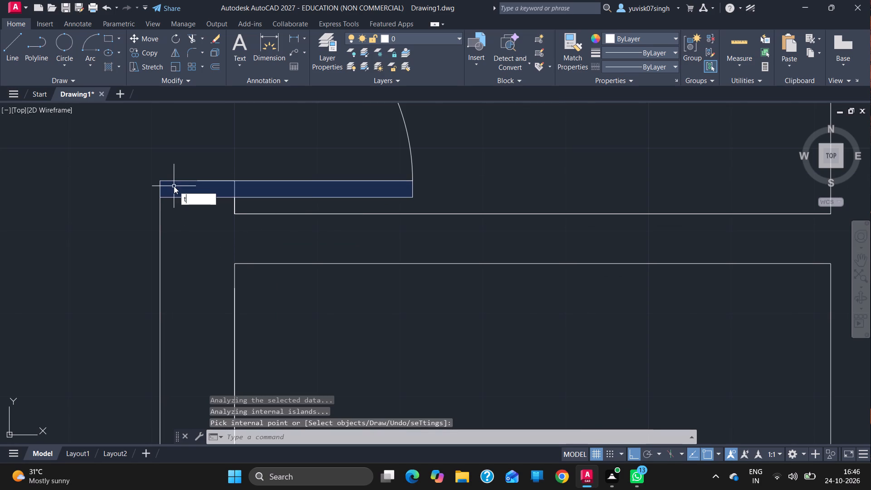
pyautogui.press('r')
pyautogui.press('Return')
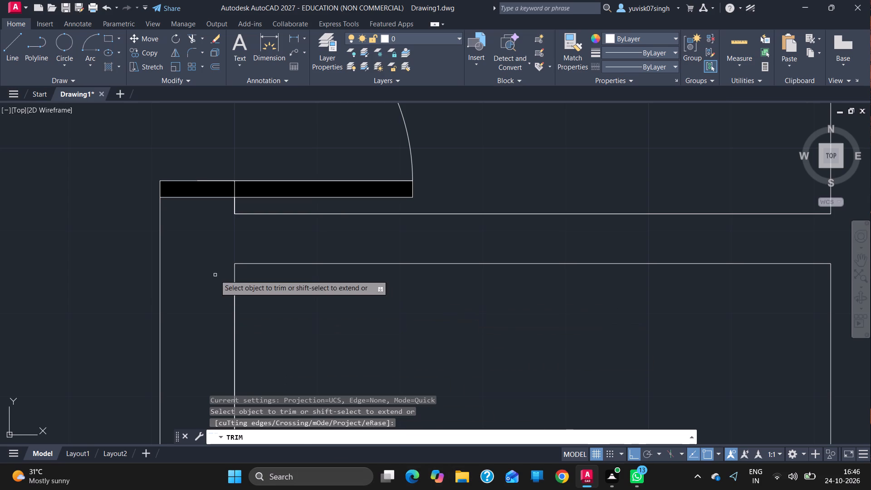
pyautogui.click(234, 192)
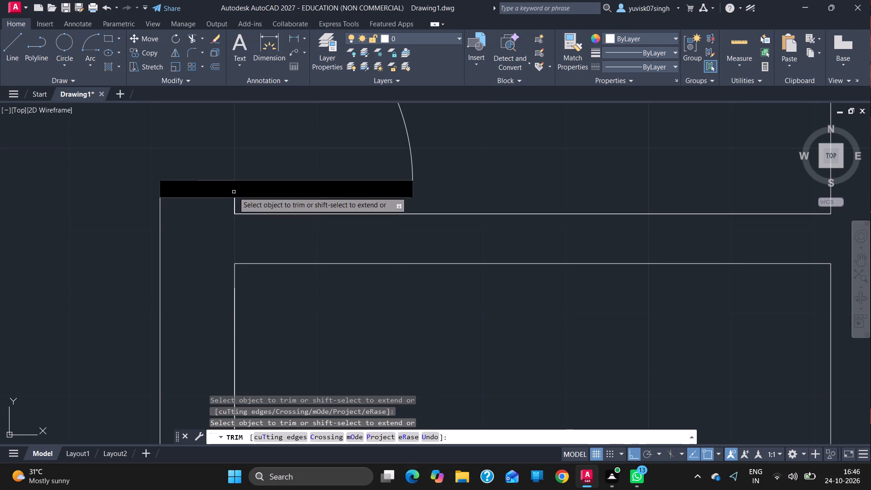
pyautogui.click(206, 180)
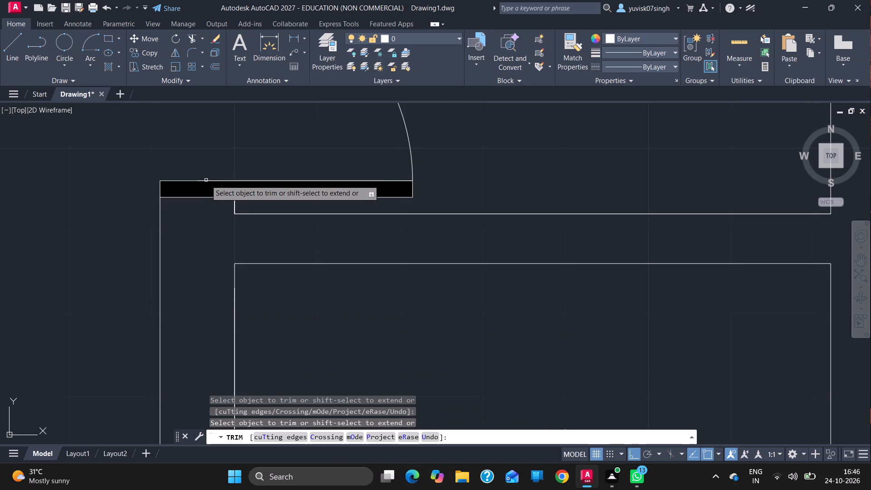
pyautogui.click(260, 180)
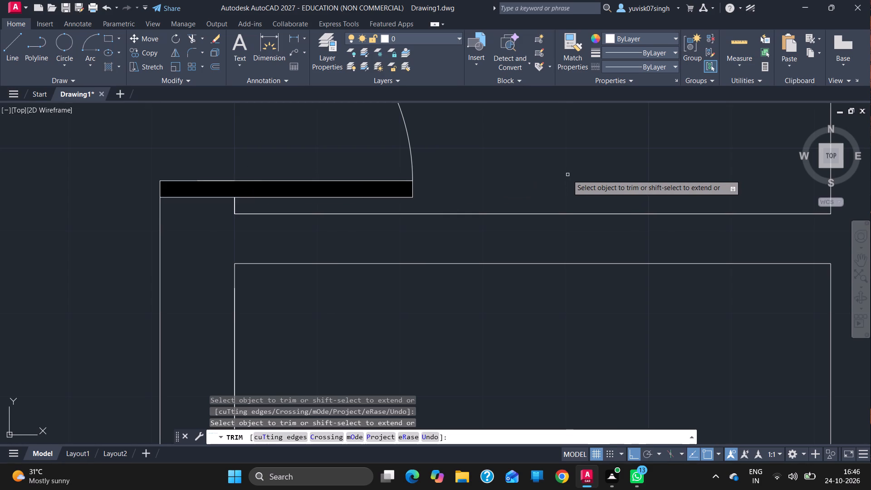
pyautogui.press('Escape')
# Save the drawing in Documents under the file name h23.
pyautogui.keyDown('ctrl'); pyautogui.scroll(-4, 568, 175); pyautogui.keyUp('ctrl')
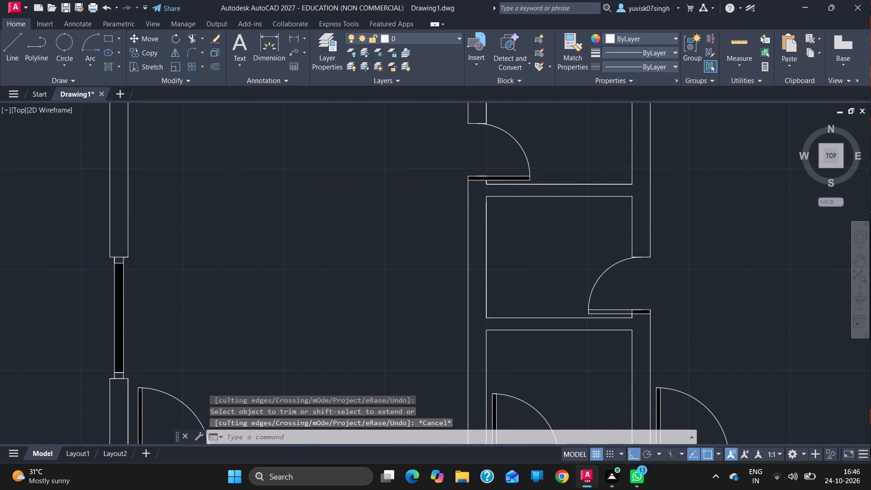
pyautogui.keyDown('ctrl'); pyautogui.scroll(-1, 568, 175); pyautogui.keyUp('ctrl')
pyautogui.keyDown('ctrl'); pyautogui.scroll(-1, 658, 241); pyautogui.keyUp('ctrl')
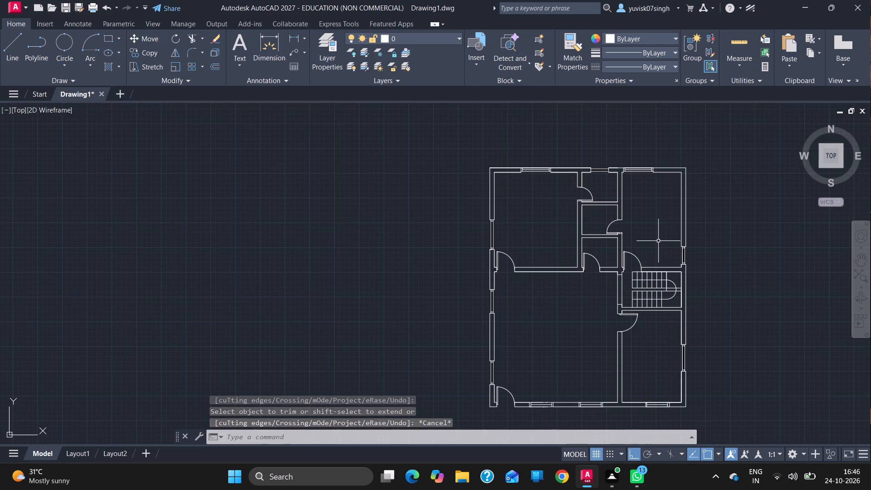
pyautogui.hotkey('ctrl', 'd')
pyautogui.hotkey('ctrl', 's')
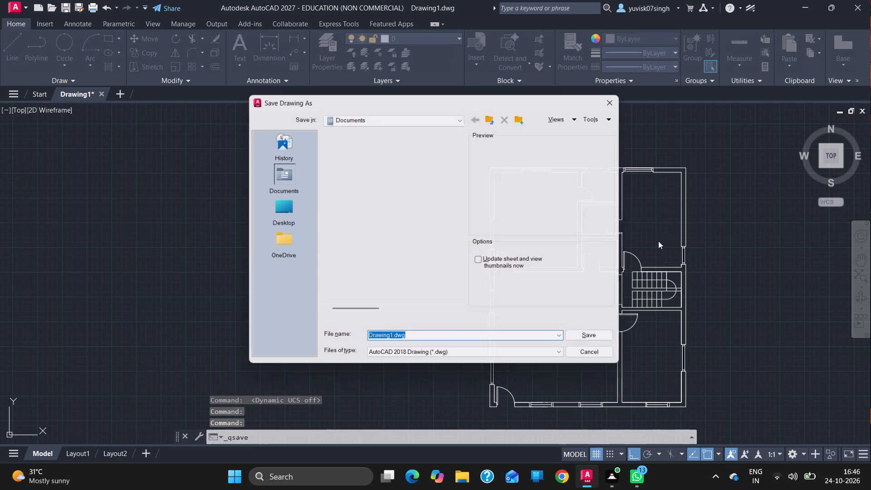
pyautogui.press('BackSpace')
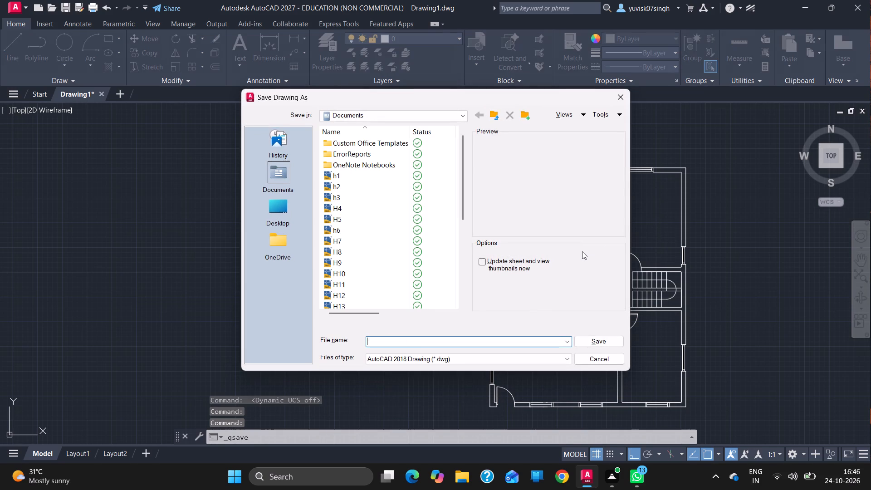
pyautogui.press('h')
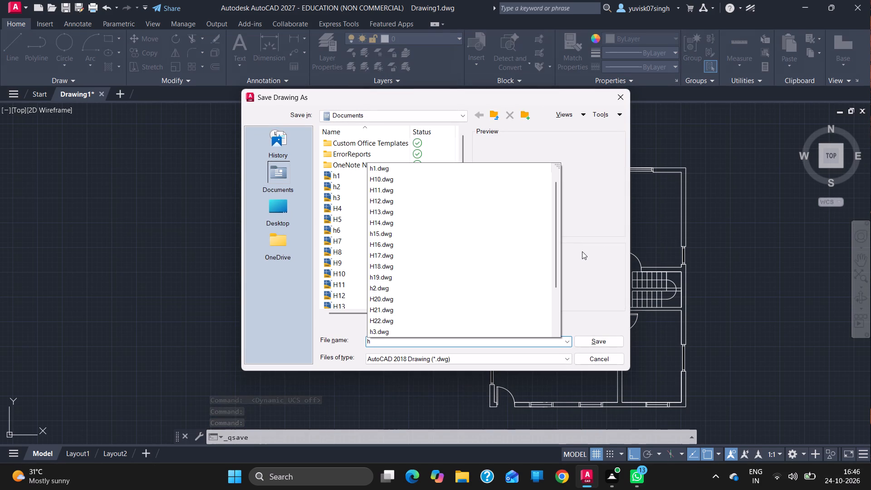
pyautogui.press('2')
pyautogui.press('3')
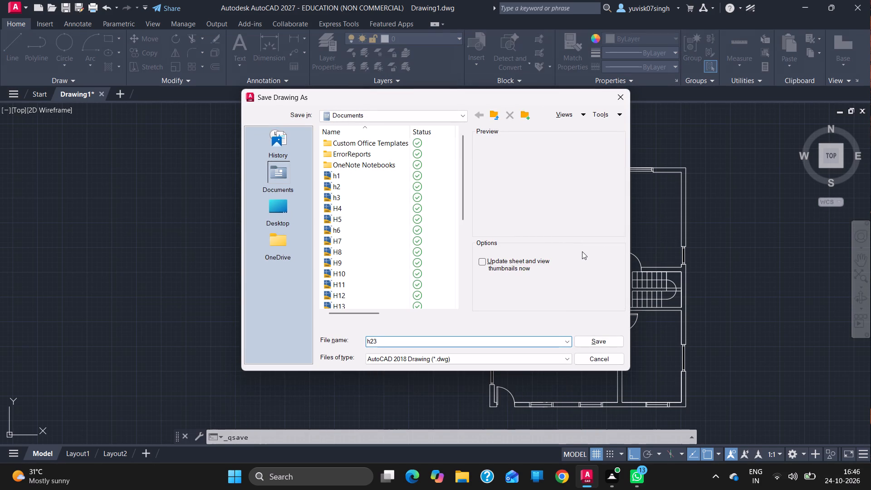
pyautogui.press('Return')
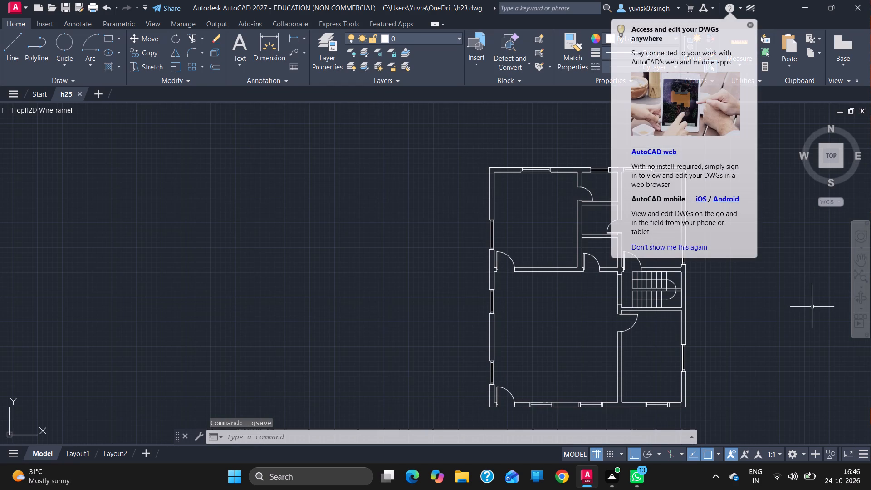
# In the empty area east of the floor plan, draw consecutive horizontal line segments of 9" and 20'9" heading east.
pyautogui.click(856, 252)
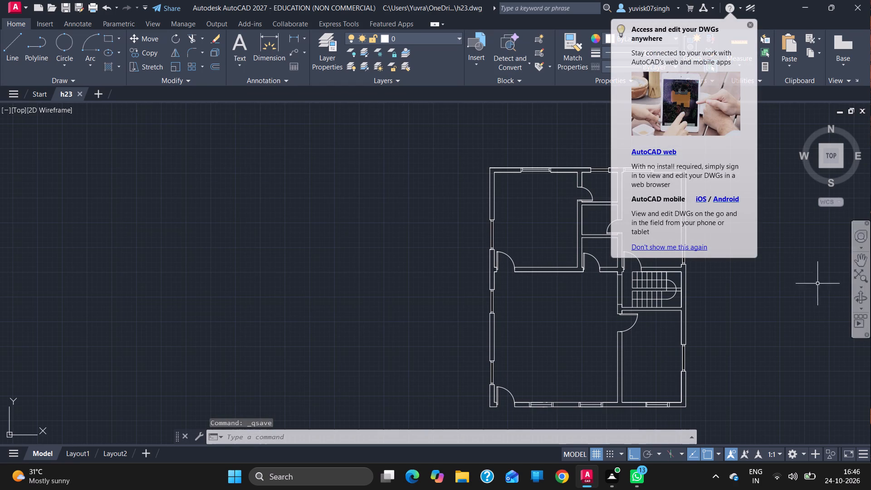
pyautogui.click(856, 263)
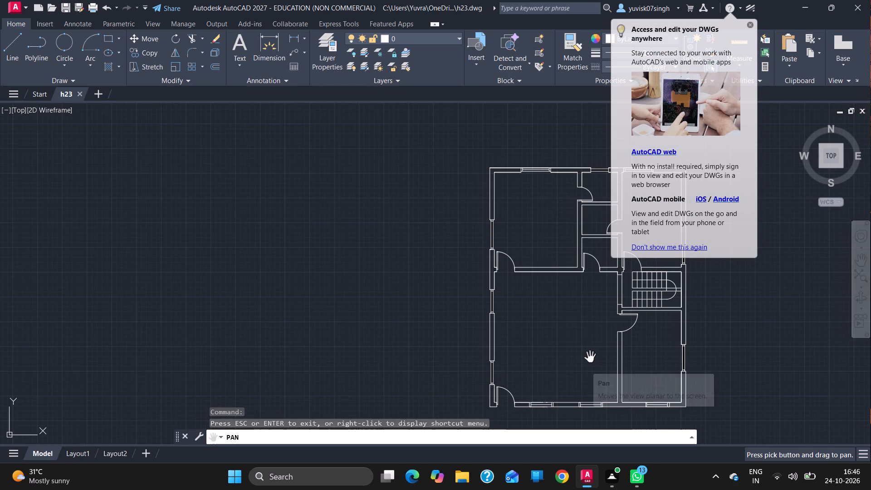
pyautogui.moveTo(590, 358); pyautogui.dragTo(178, 340)
pyautogui.moveTo(288, 359); pyautogui.dragTo(281, 361)
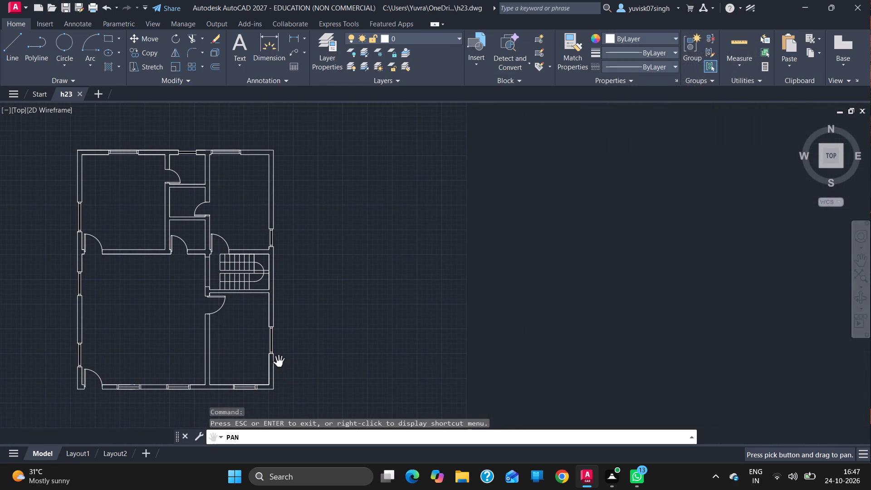
pyautogui.moveTo(281, 361); pyautogui.dragTo(53, 387)
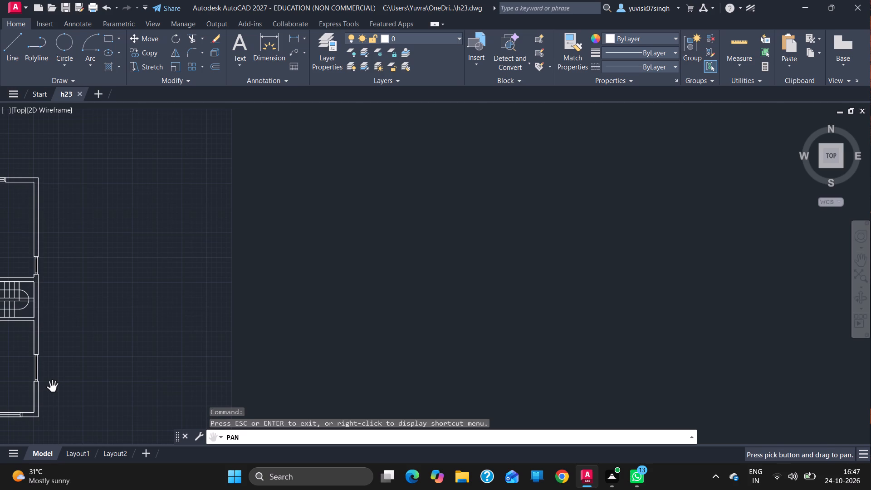
pyautogui.press('Escape')
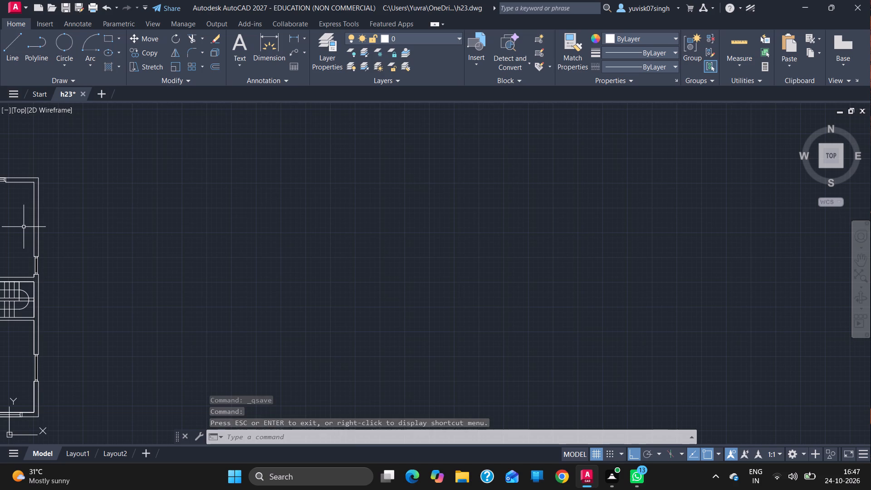
pyautogui.click(19, 61)
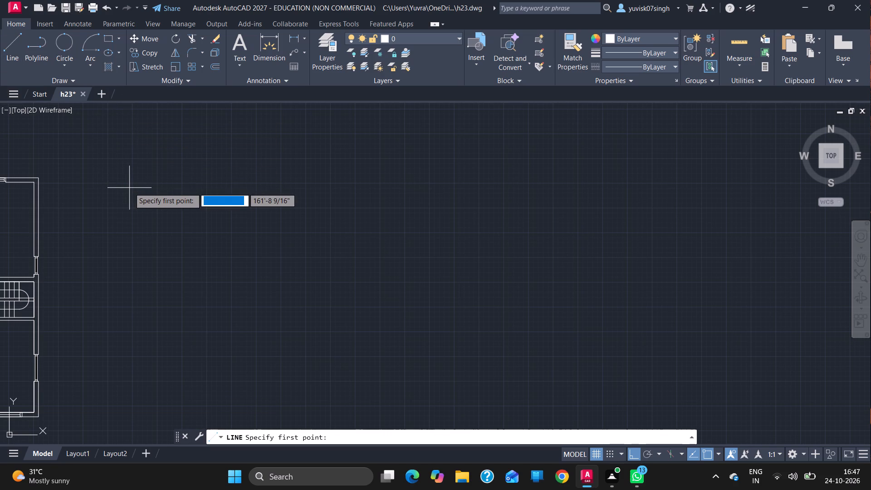
pyautogui.click(130, 176)
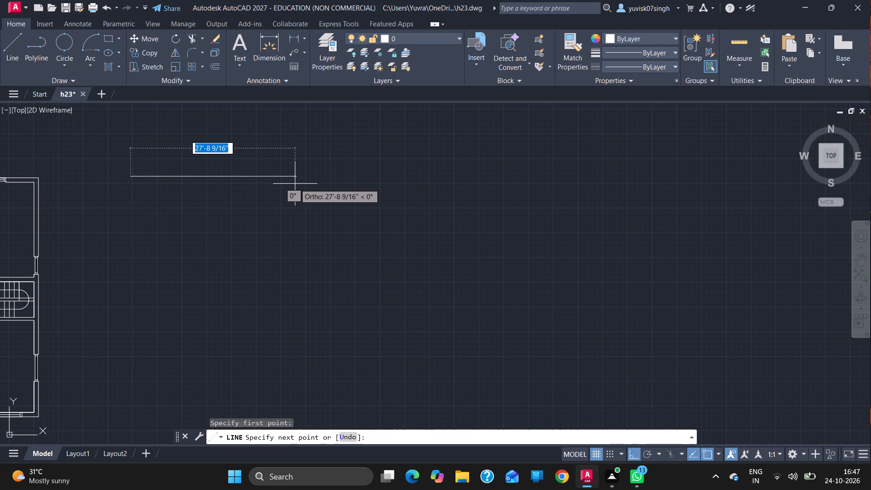
pyautogui.press('9')
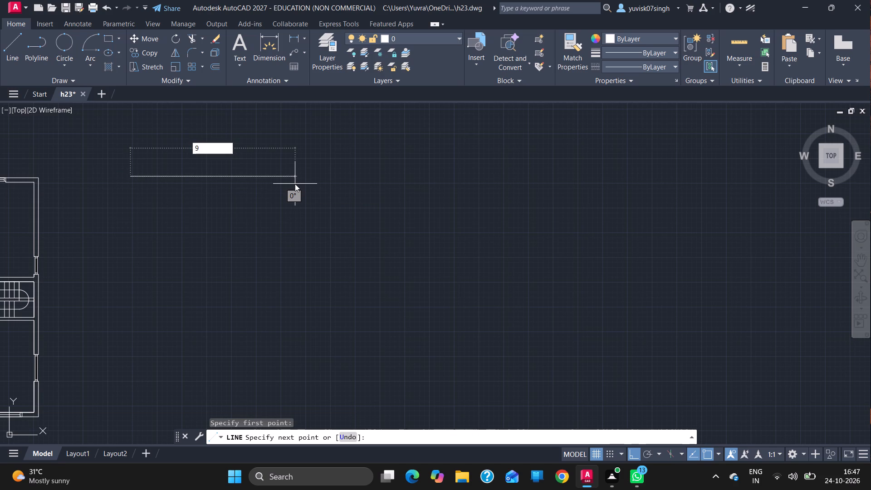
pyautogui.press('Return')
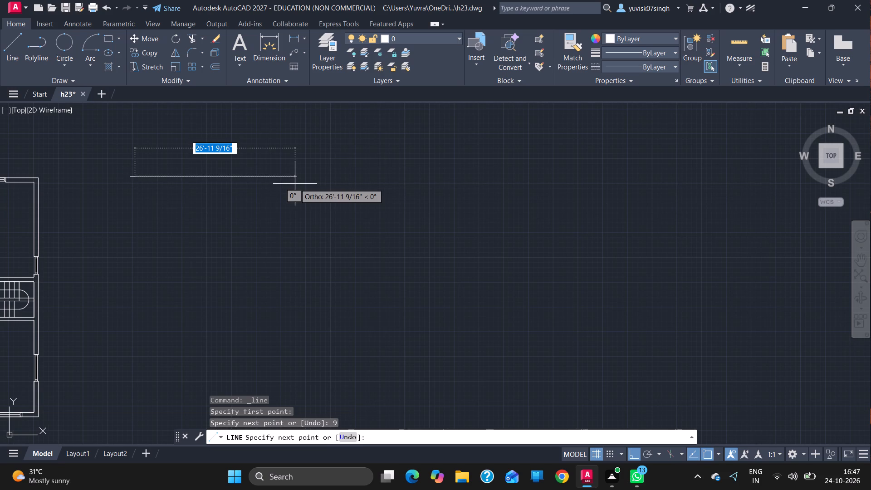
pyautogui.press('2')
pyautogui.write("0'9")
pyautogui.press('Return')
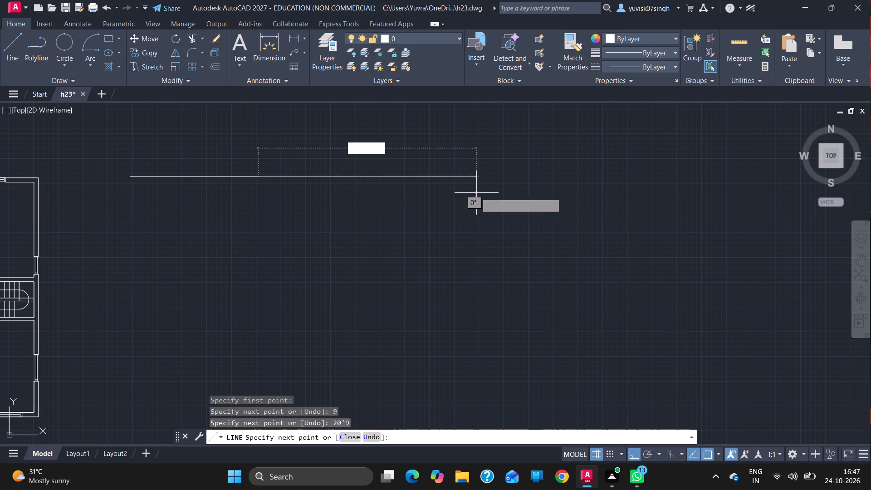
# Continue the horizontal line chain eastward with segments of 9", 10' and 9", and finish the line.
pyautogui.press('9')
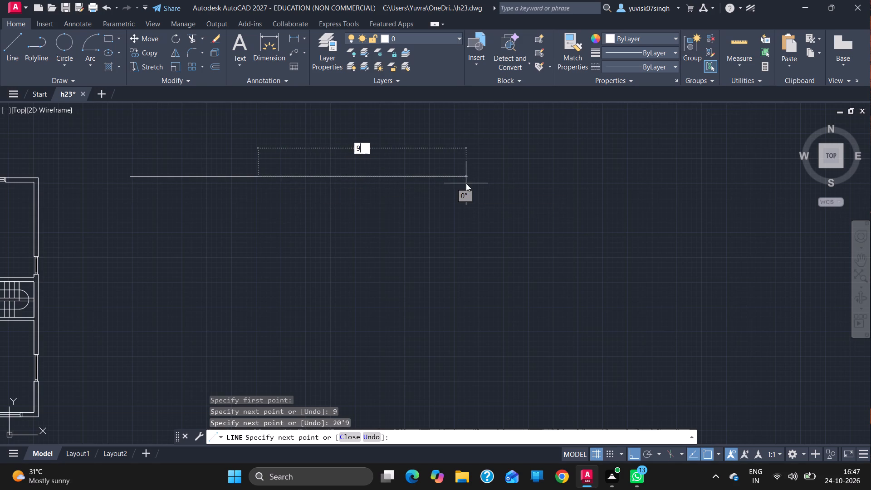
pyautogui.press('Return')
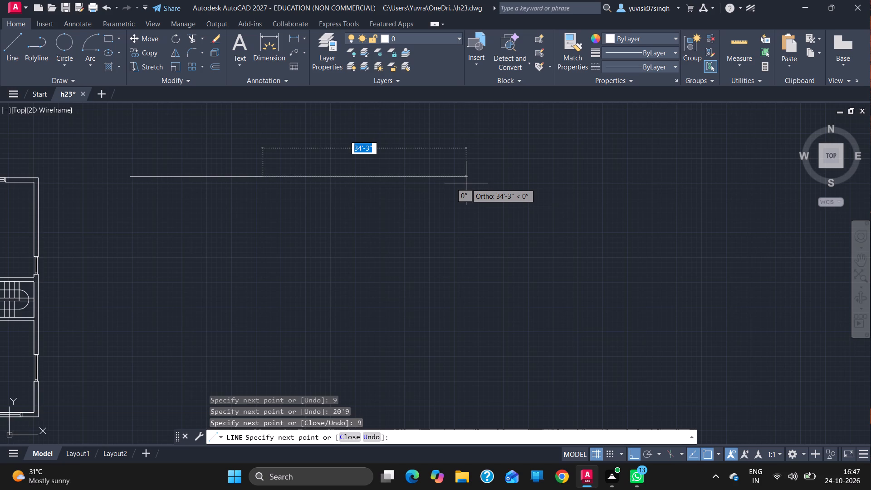
pyautogui.write('10')
pyautogui.press("'")
pyautogui.press('Return')
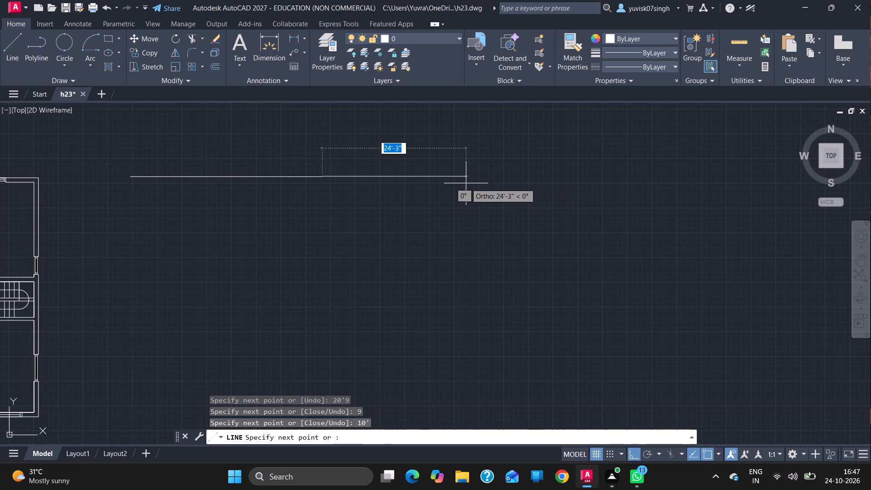
pyautogui.press('9')
pyautogui.press('Return')
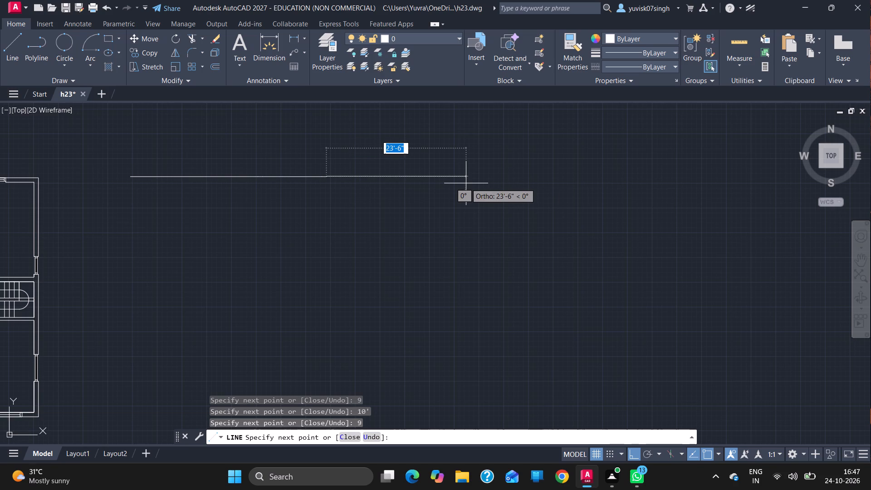
pyautogui.press('Escape')
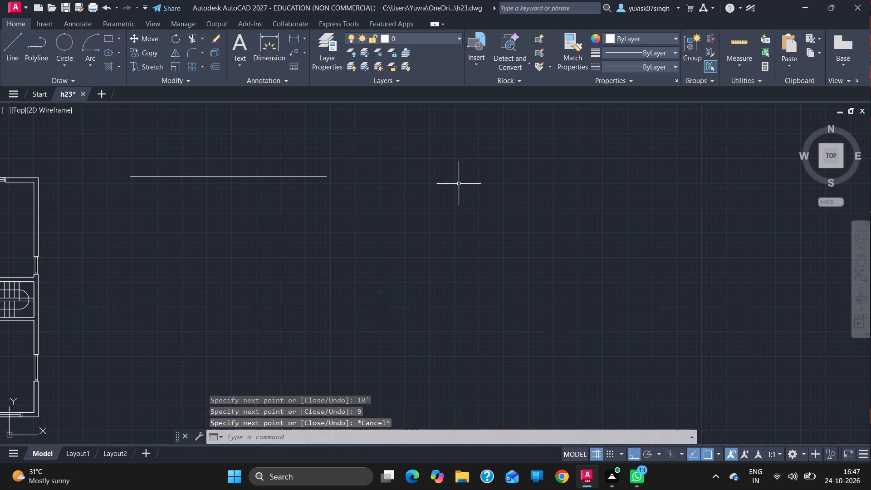
# From the west end of the long horizontal line, draw connected line segments 9" east, 9" south and 14' east.
pyautogui.keyDown('ctrl'); pyautogui.scroll(4, 109, 204); pyautogui.keyUp('ctrl')
pyautogui.keyDown('ctrl'); pyautogui.scroll(-3, 109, 204); pyautogui.keyUp('ctrl')
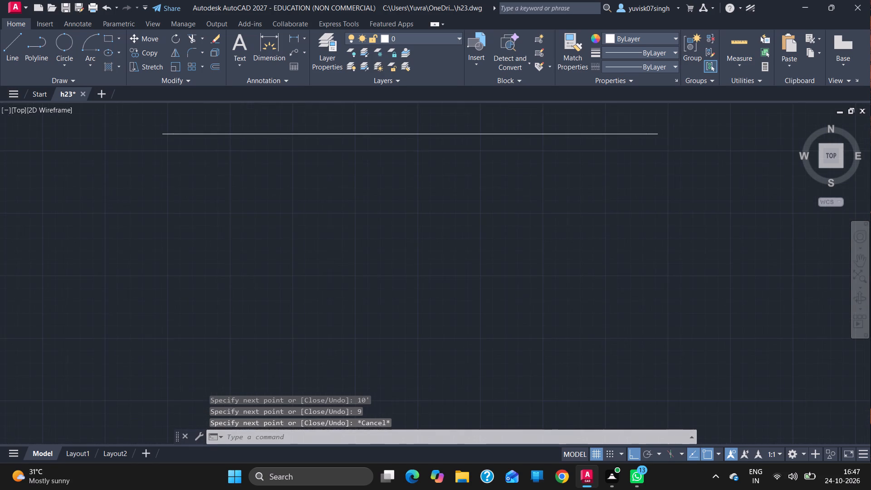
pyautogui.click(12, 63)
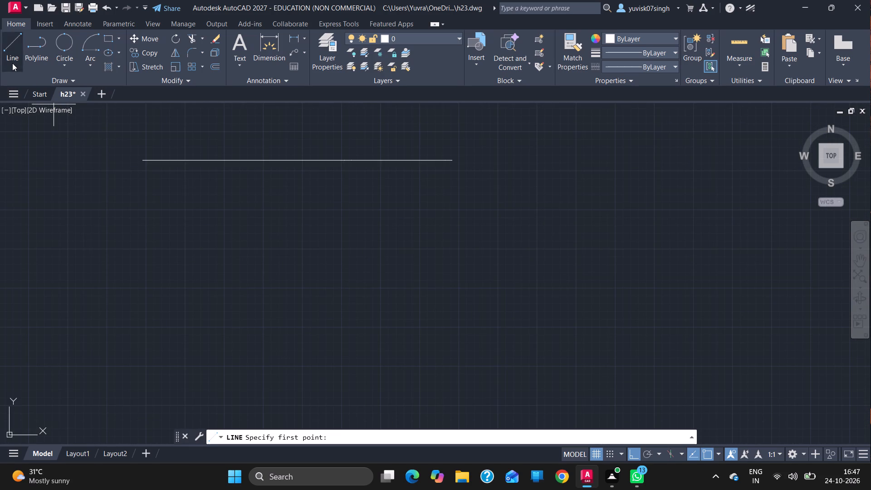
pyautogui.click(141, 158)
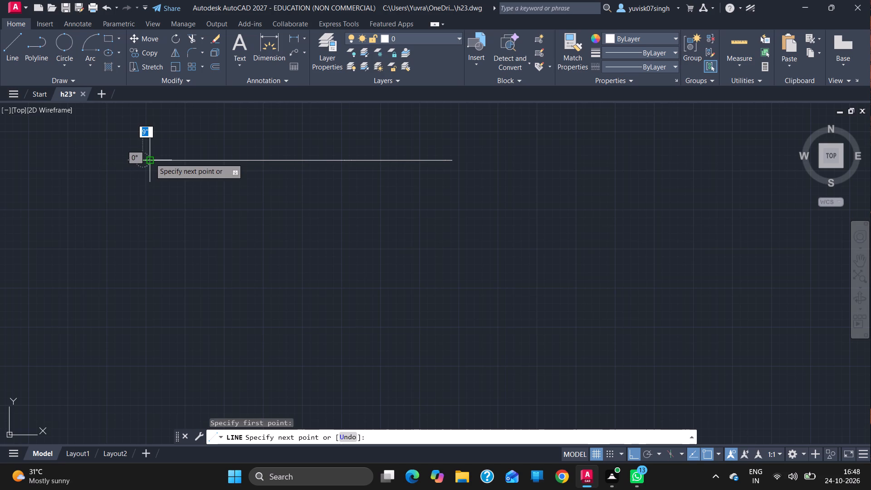
pyautogui.moveTo(150, 158); pyautogui.dragTo(155, 187)
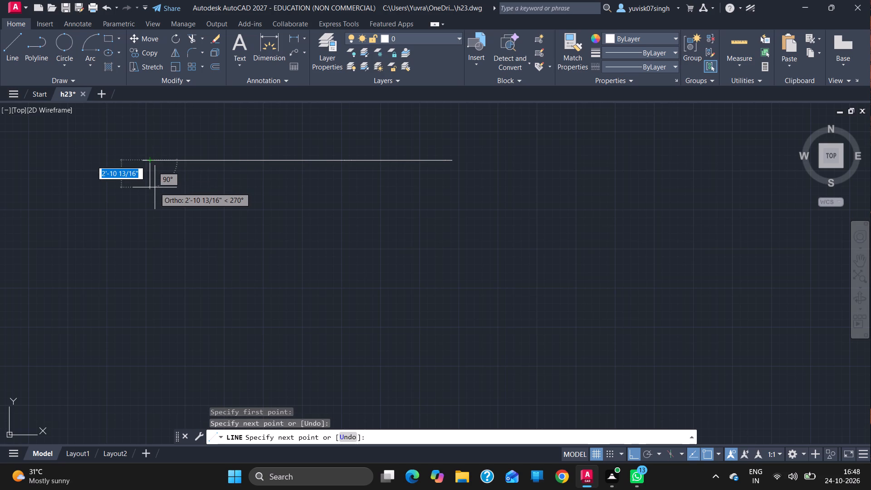
pyautogui.press('9')
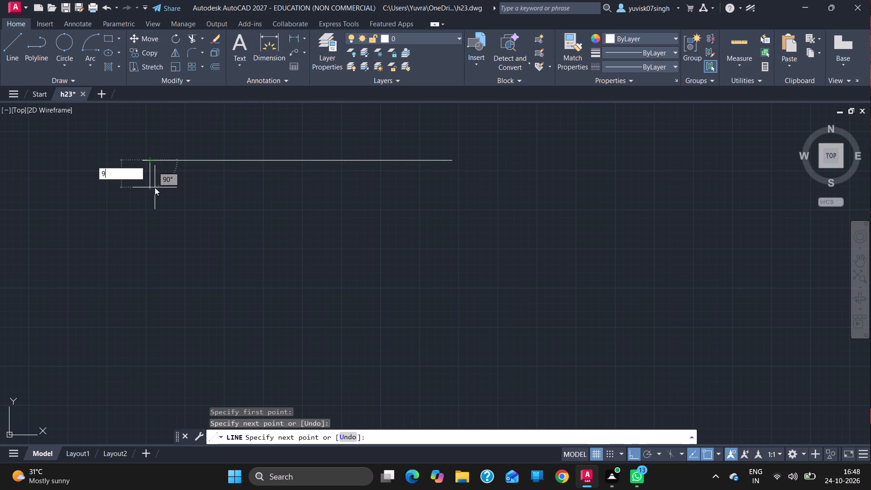
pyautogui.press('Return')
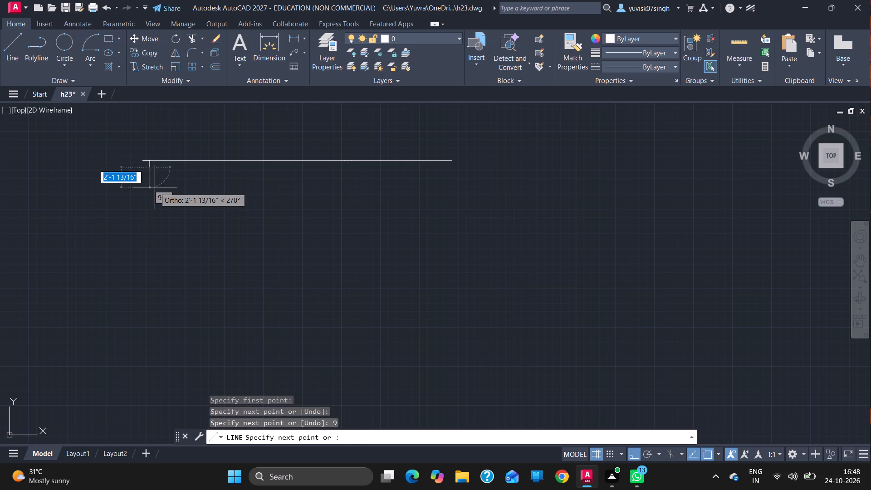
pyautogui.write("14'")
pyautogui.press('Return')
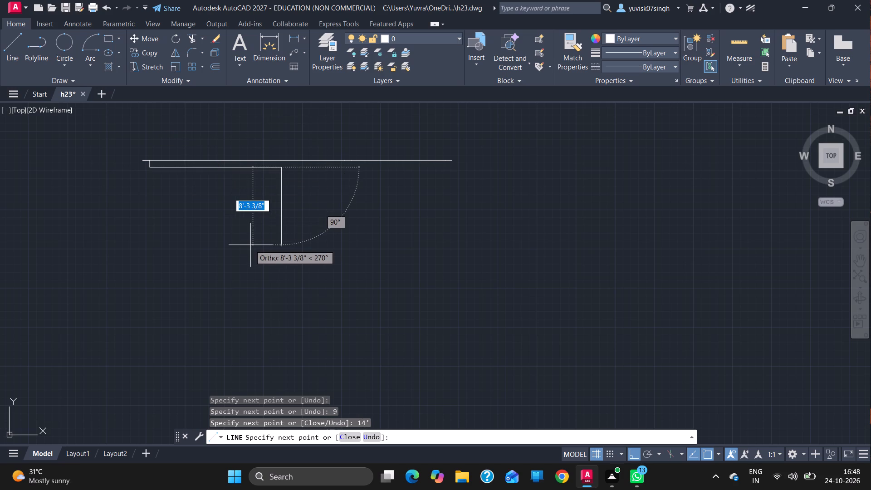
# Complete the 14' by 16' western room with segments 16' south, 14' west and 16' north, and finish the line.
pyautogui.press('1')
pyautogui.write("6'")
pyautogui.press('Return')
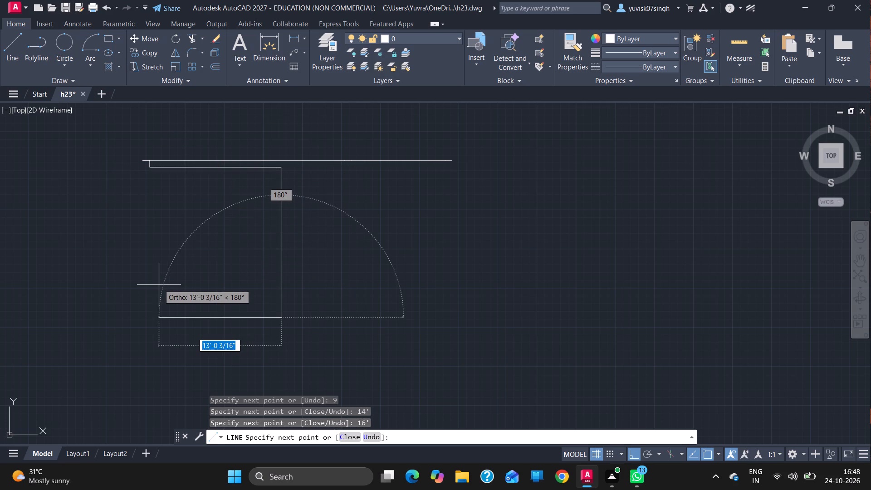
pyautogui.write("14'")
pyautogui.press('Return')
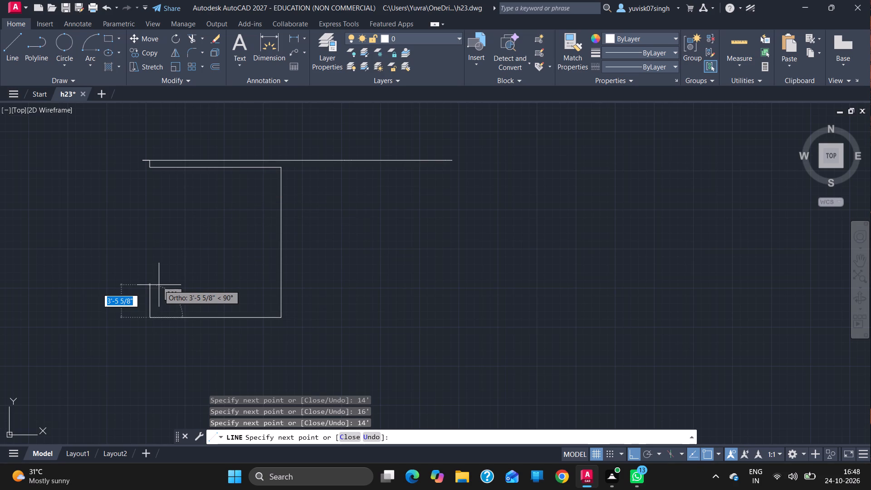
pyautogui.press('1')
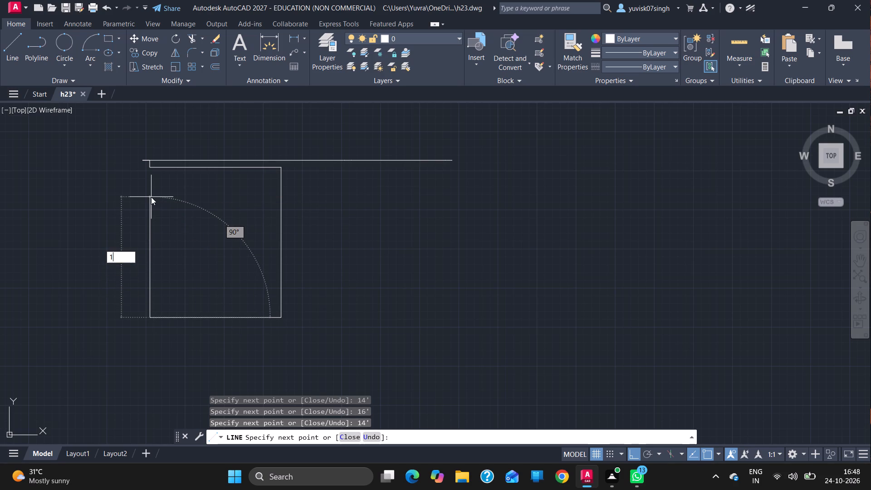
pyautogui.write("6'")
pyautogui.press('Return')
pyautogui.press('Escape')
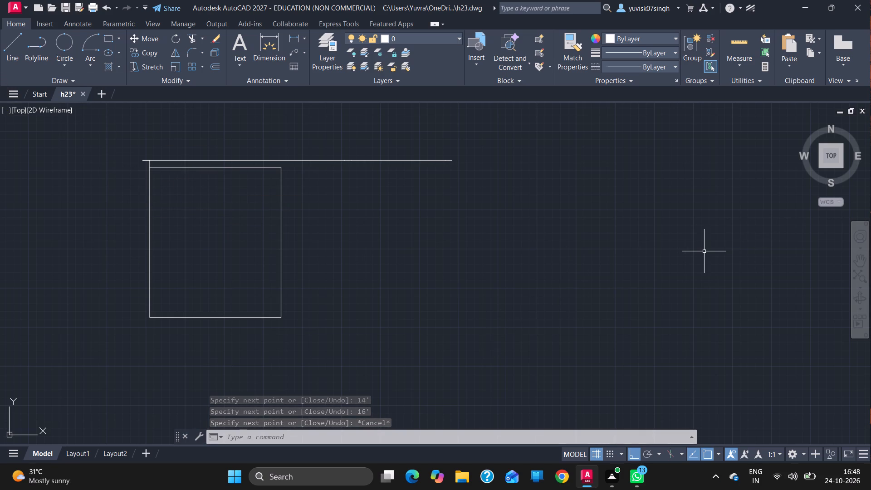
# From the long line's east end, draw connected line segments 9" west, 9" south, 10' west and 16' south.
pyautogui.click(20, 48)
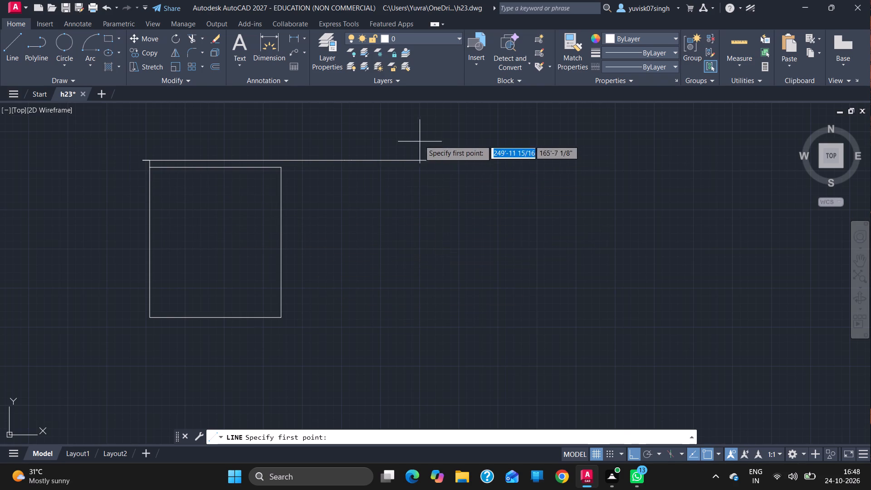
pyautogui.moveTo(454, 162); pyautogui.dragTo(450, 160)
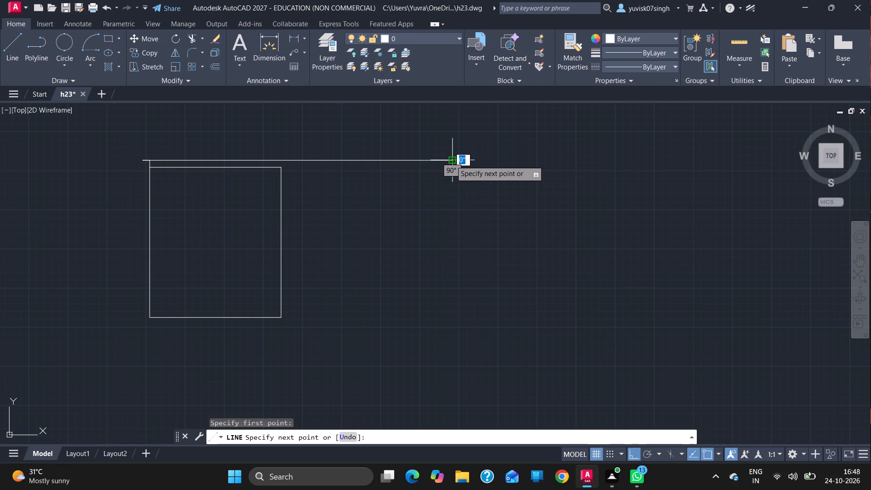
pyautogui.moveTo(450, 160); pyautogui.dragTo(443, 160)
pyautogui.click(443, 160)
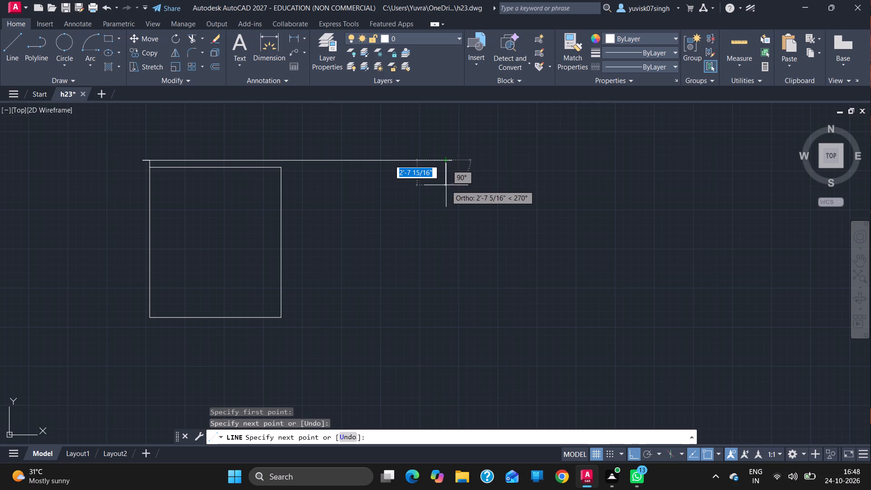
pyautogui.press('9')
pyautogui.press('Return')
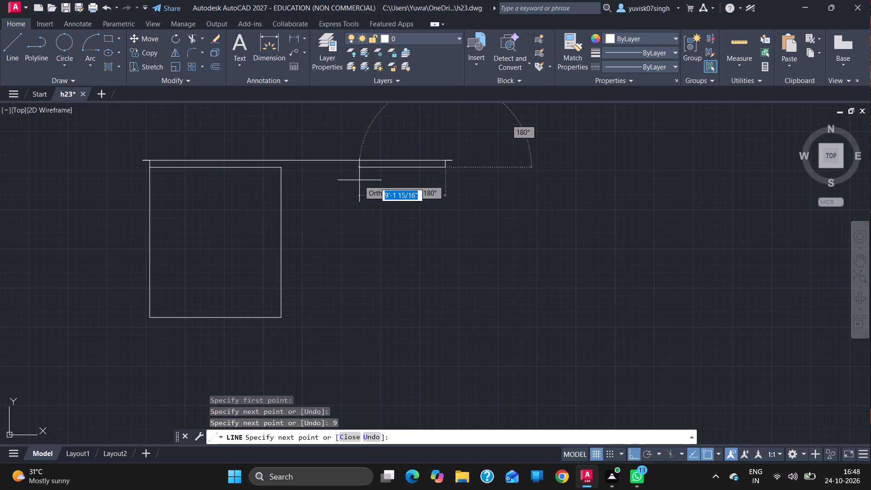
pyautogui.write('10')
pyautogui.press("'")
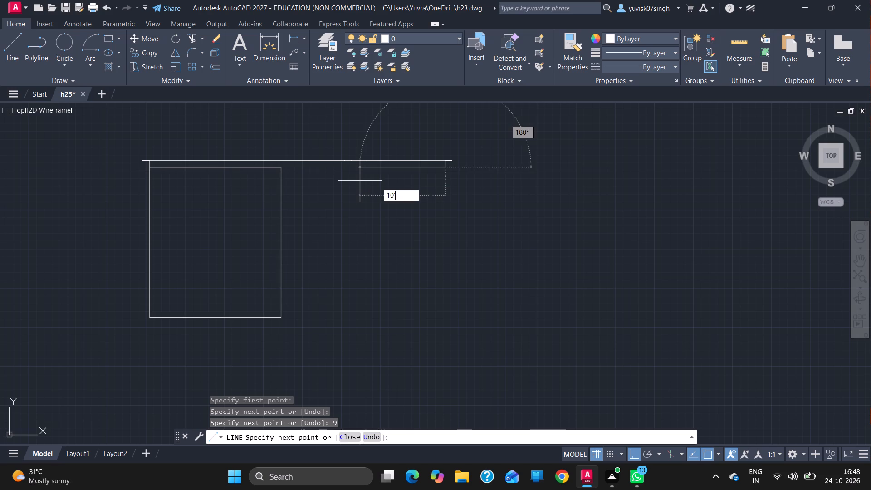
pyautogui.press('Return')
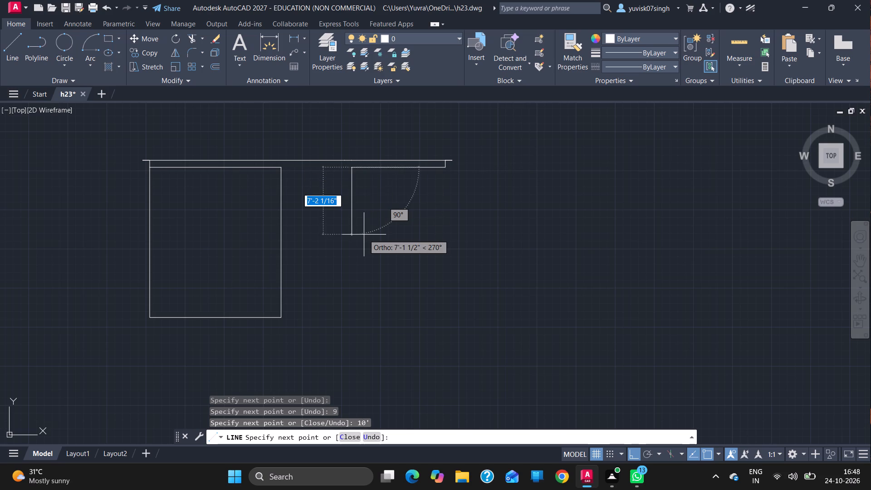
pyautogui.write("16'")
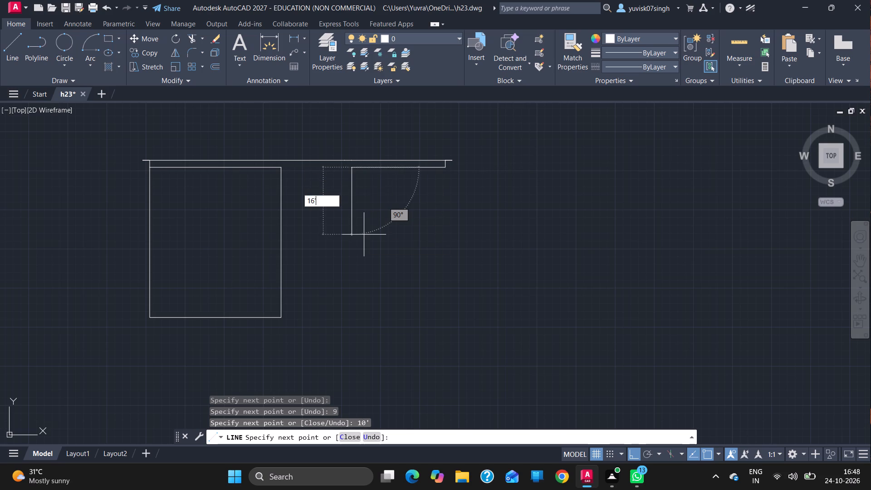
pyautogui.press('Return')
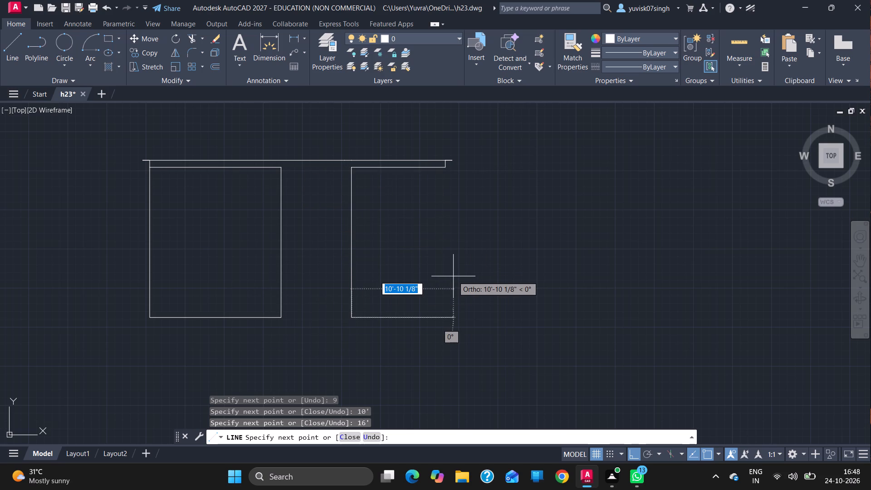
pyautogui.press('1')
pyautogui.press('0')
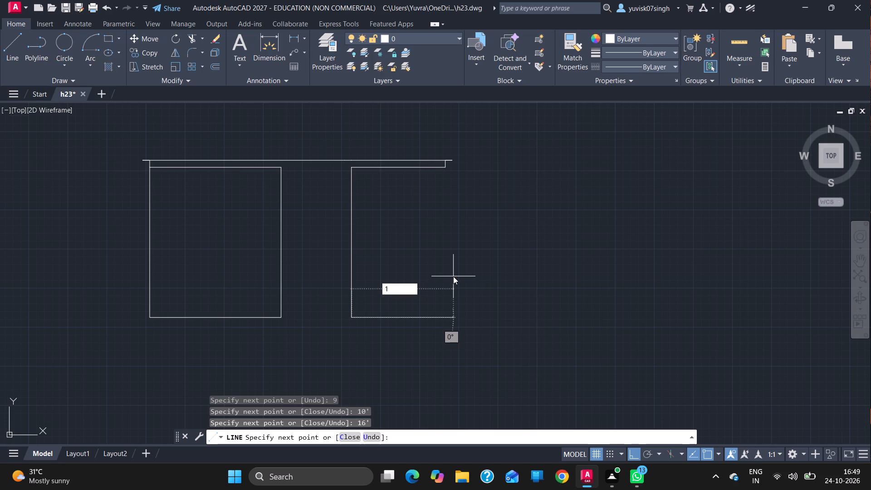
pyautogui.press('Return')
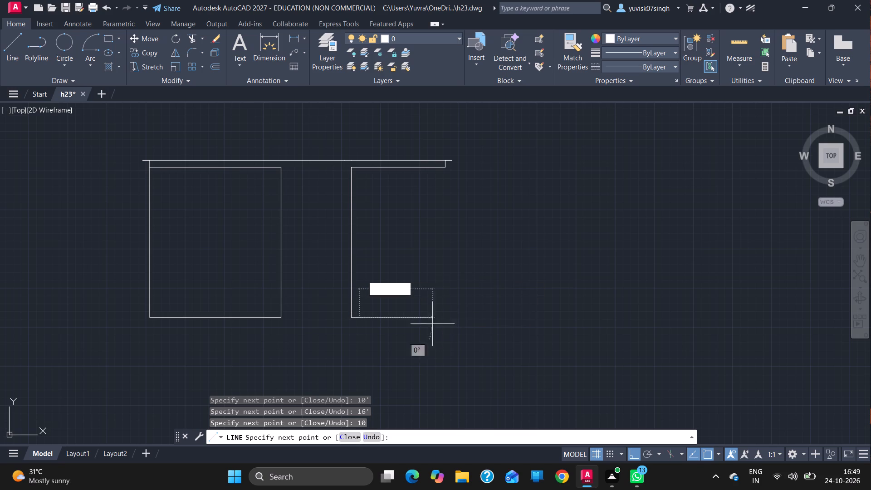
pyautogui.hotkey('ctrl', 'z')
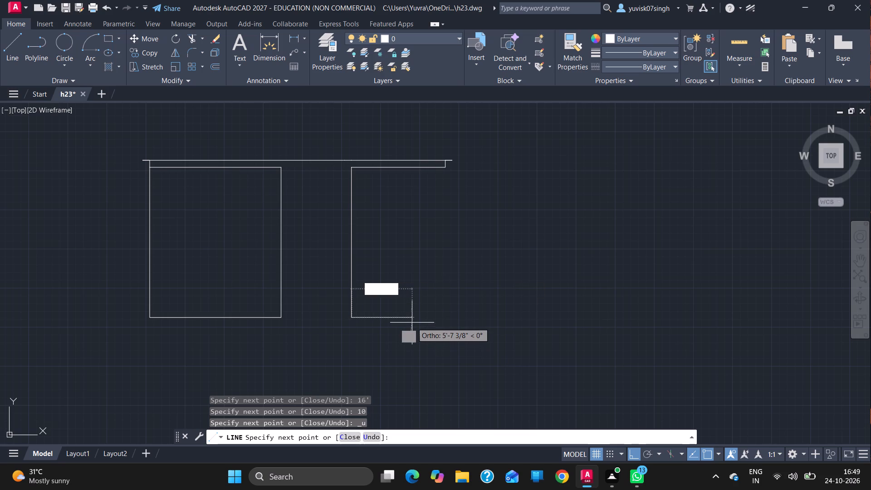
# Close the eastern room with a 10' segment east and a segment north to its northeast corner, and finish the line.
pyautogui.write("10'")
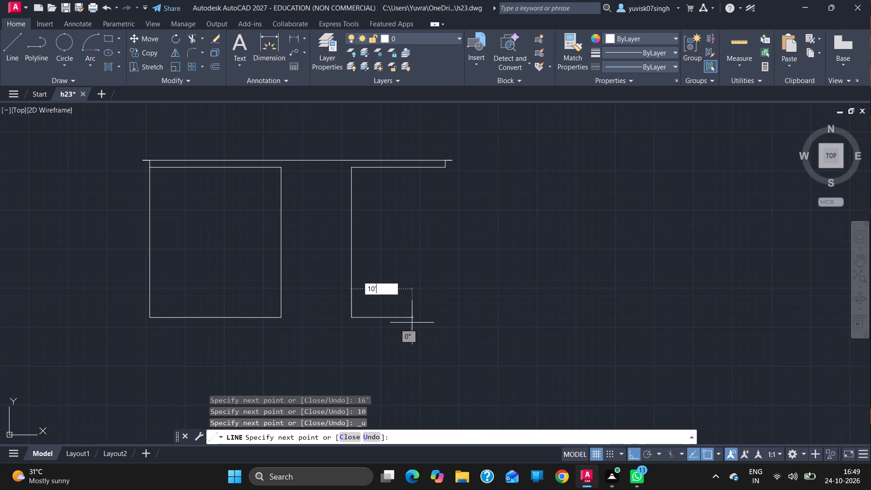
pyautogui.press('Return')
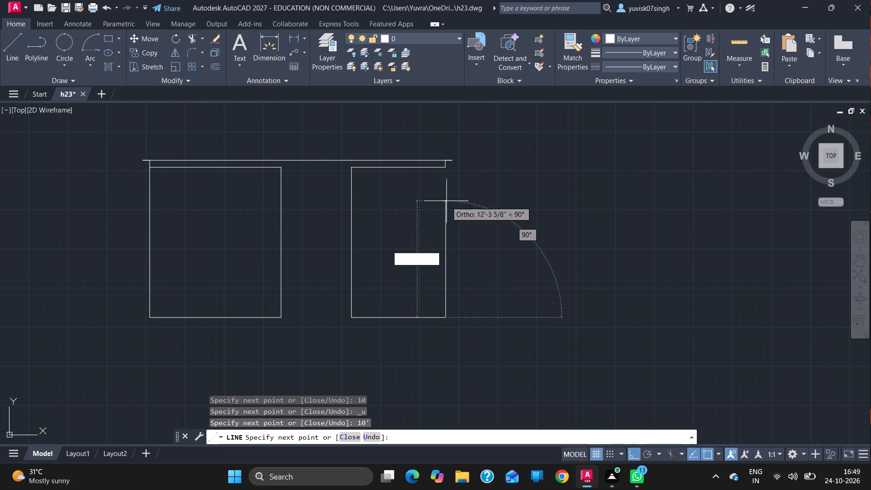
pyautogui.click(446, 166)
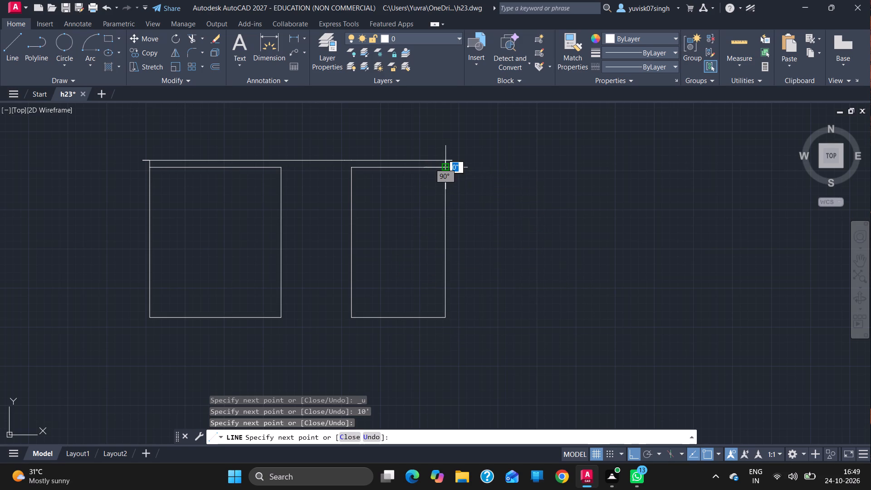
pyautogui.press('Escape')
# From the western room's northeast corner, draw a 9" segment east and a closed small room with segments 6' east, 5' south, 6' west and north.
pyautogui.click(2, 60)
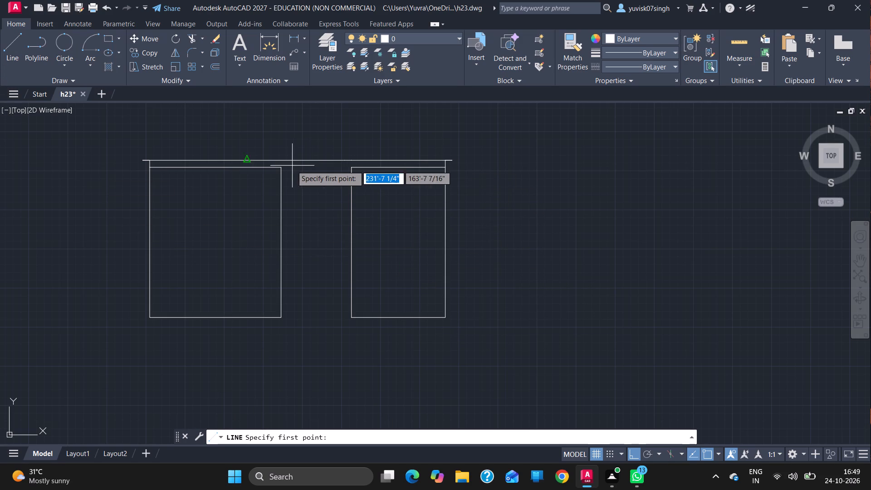
pyautogui.moveTo(281, 167); pyautogui.dragTo(297, 166)
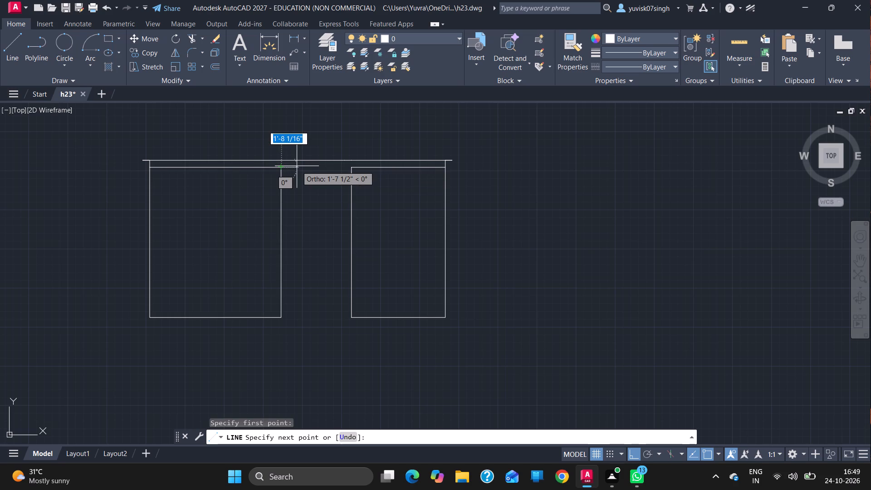
pyautogui.press('9')
pyautogui.press('Return')
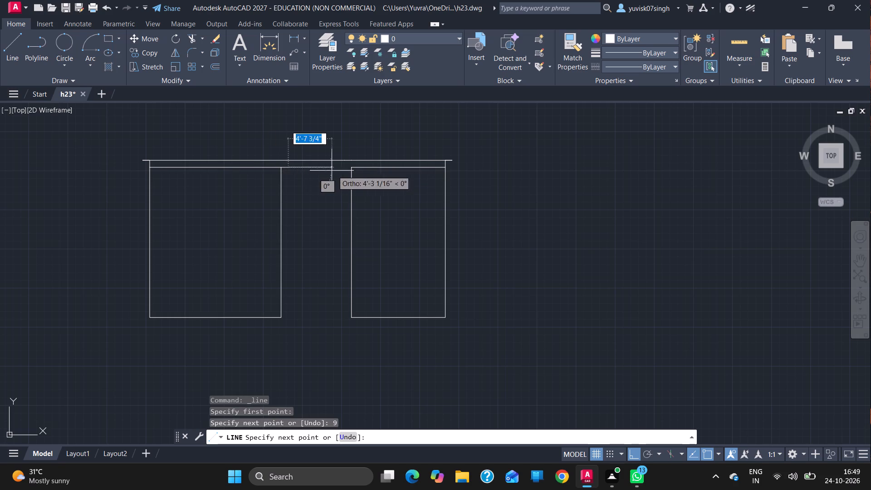
pyautogui.press('6')
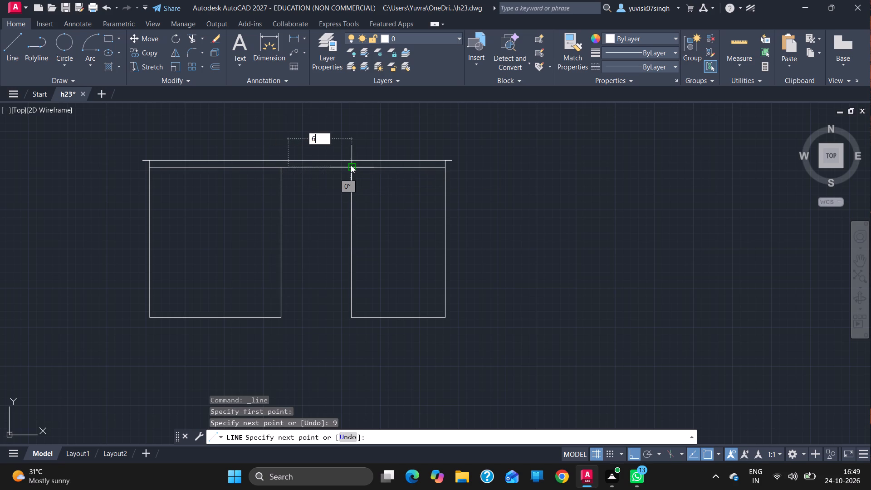
pyautogui.press("'")
pyautogui.press('Return')
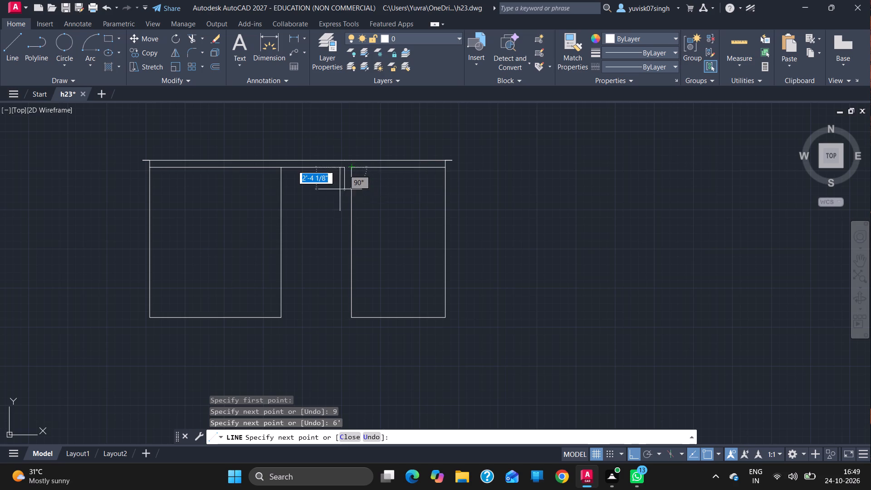
pyautogui.press('5')
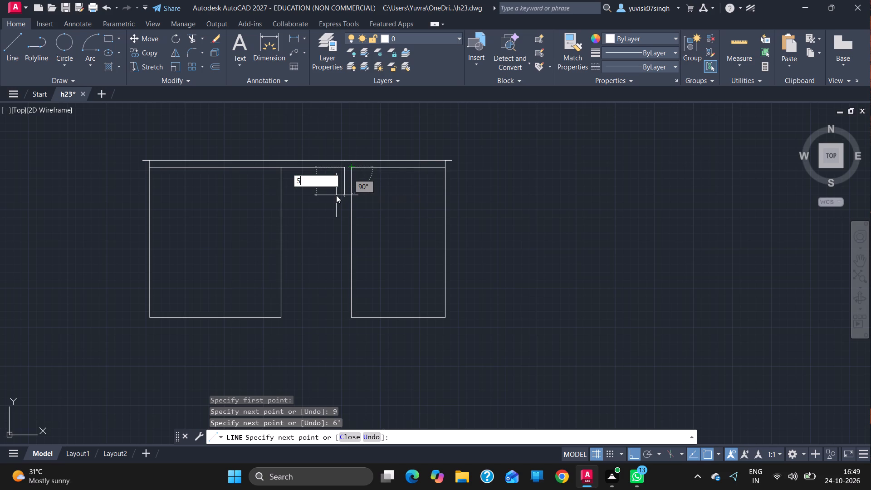
pyautogui.press("'")
pyautogui.press('Return')
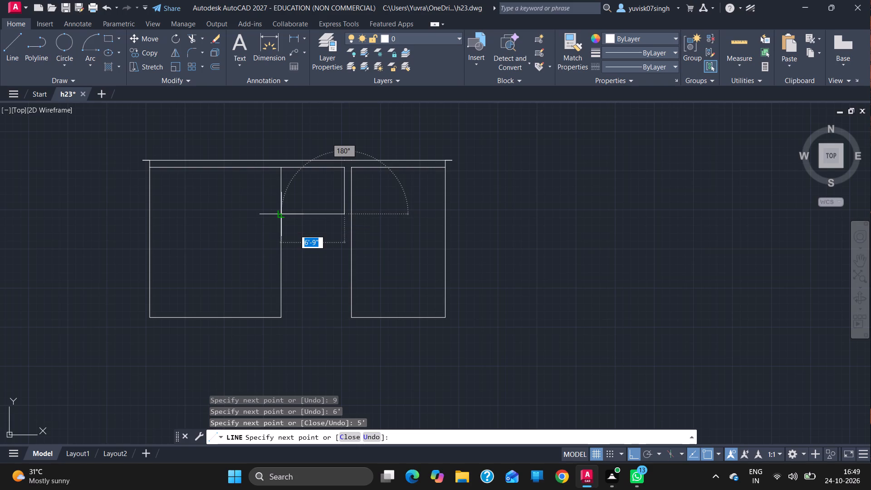
pyautogui.press('6')
pyautogui.press("'")
pyautogui.press('Return')
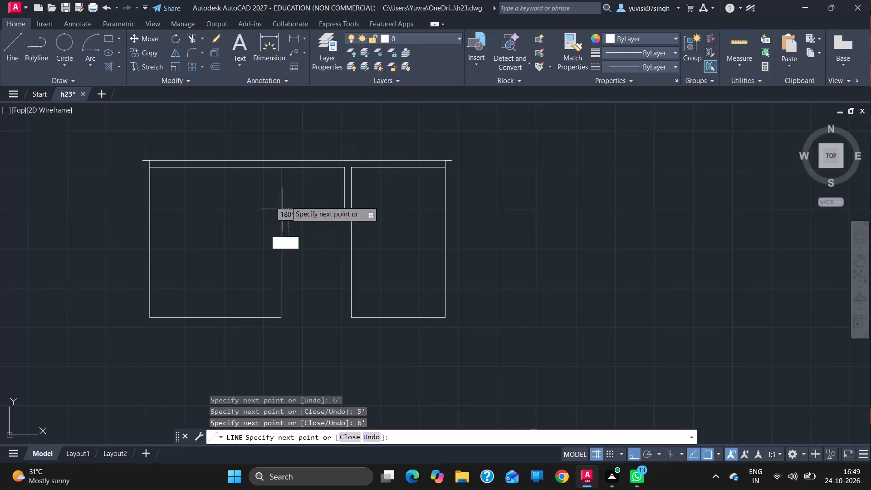
pyautogui.click(288, 167)
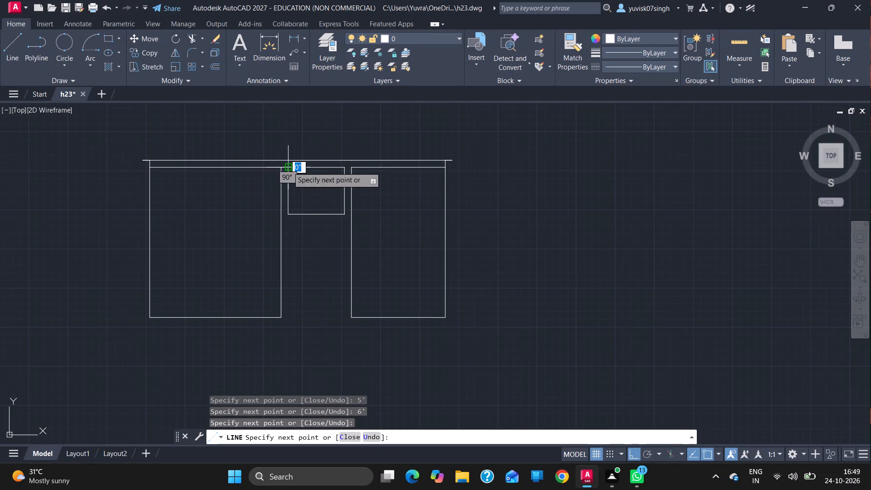
# Continue the line down the small room's west side, 6" further south, and draw the second room's segments 6' east, 5' south and 6' west.
pyautogui.click(288, 215)
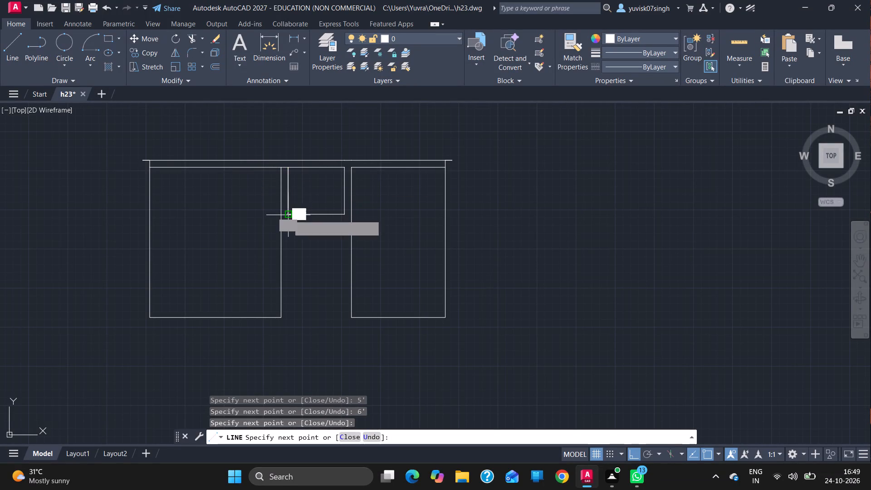
pyautogui.press('6')
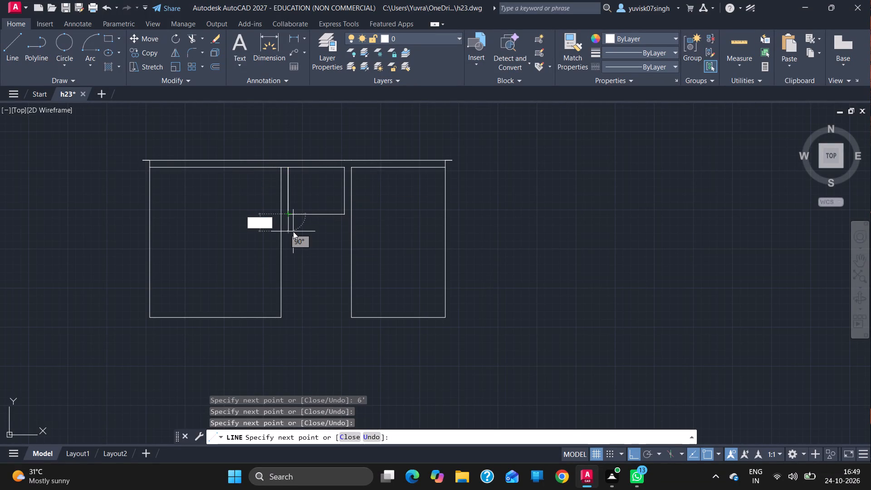
pyautogui.press('Return')
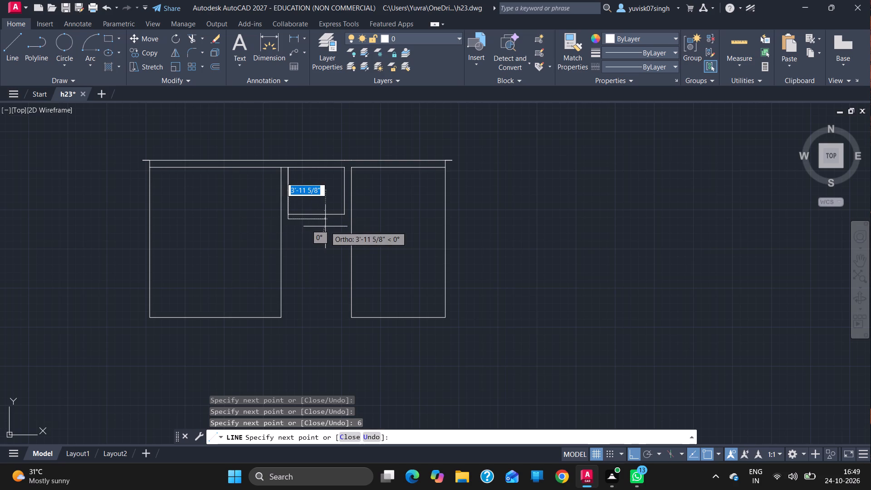
pyautogui.press('6')
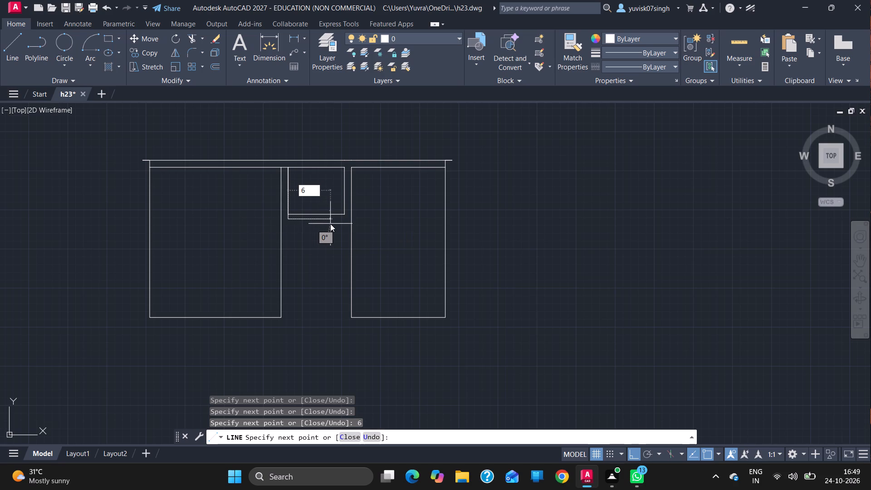
pyautogui.press("'")
pyautogui.press('Return')
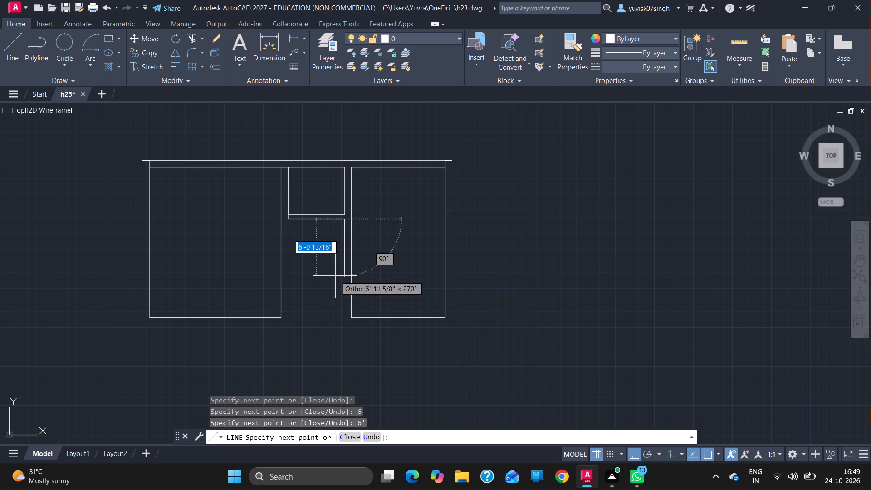
pyautogui.write("5'")
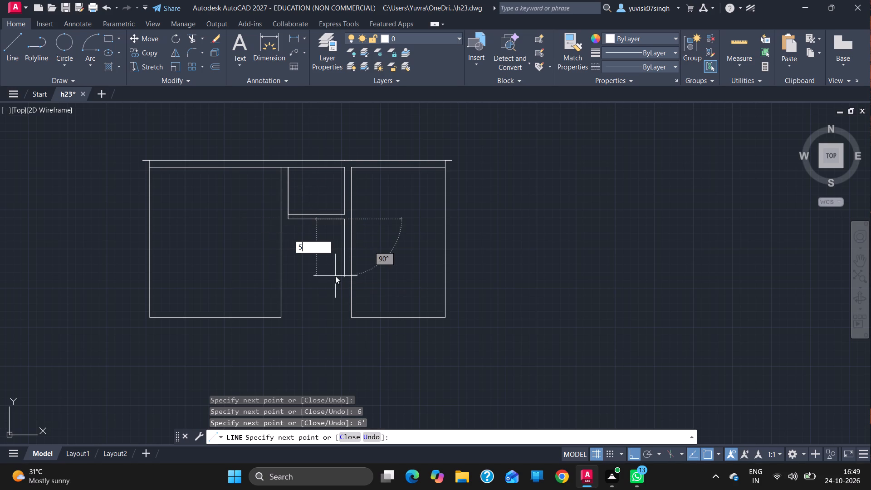
pyautogui.press('Return')
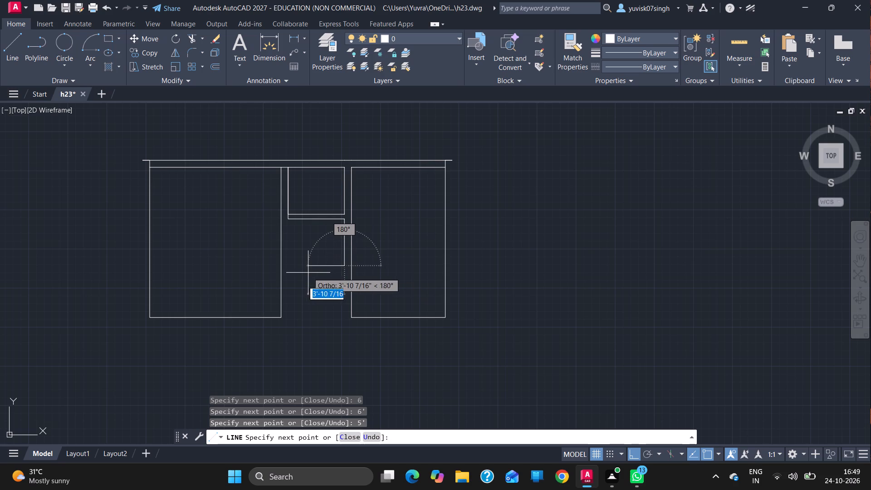
pyautogui.write("6'")
pyautogui.press('Return')
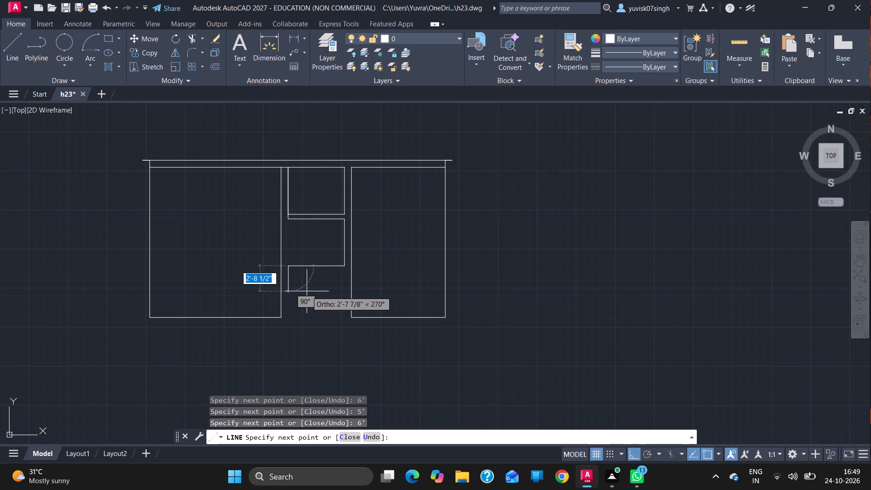
# Continue 6" south, 6' east, 5' south, 6' west and north to the second small room's northwest corner, and finish the line.
pyautogui.press('6')
pyautogui.press('Return')
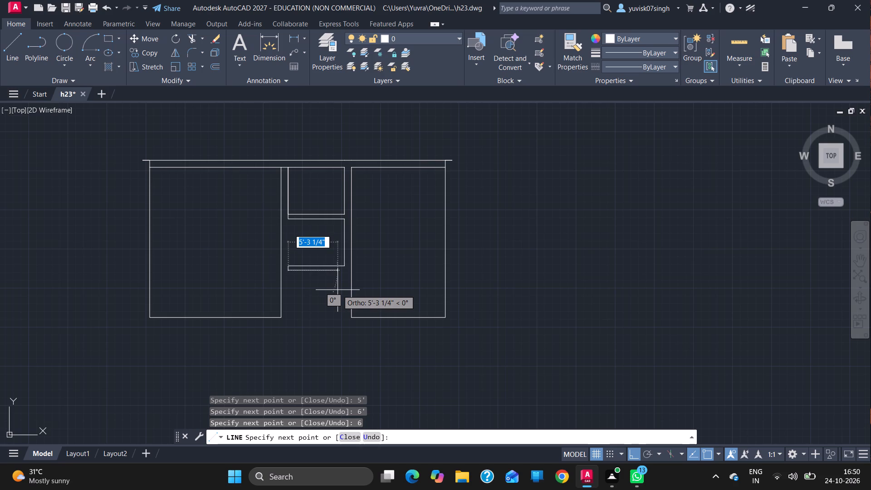
pyautogui.write("6'")
pyautogui.press('Return')
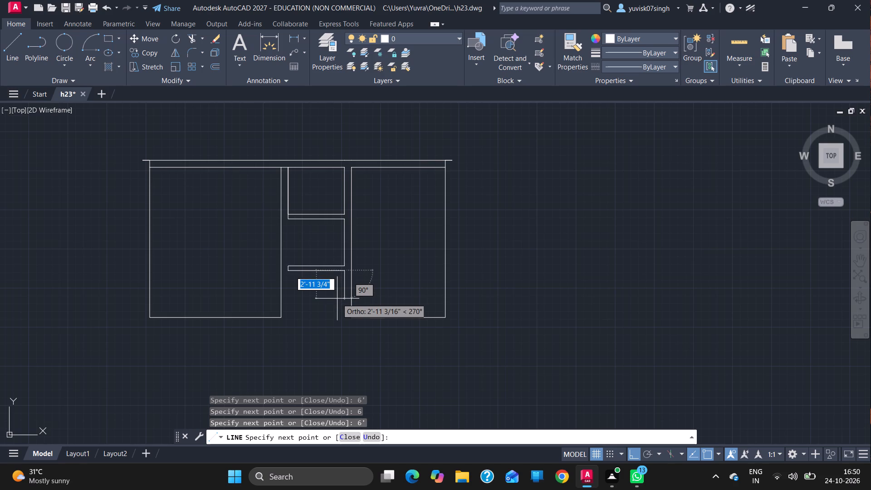
pyautogui.write("5'")
pyautogui.press('Return')
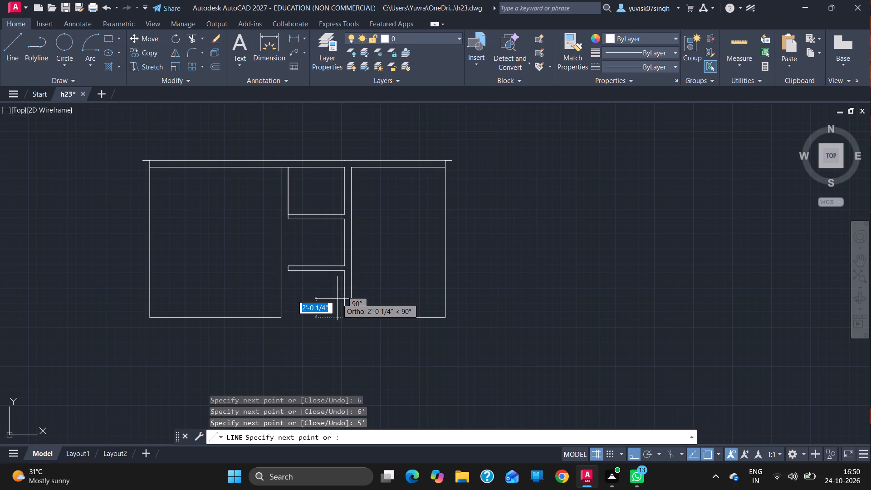
pyautogui.write("6'")
pyautogui.press('Return')
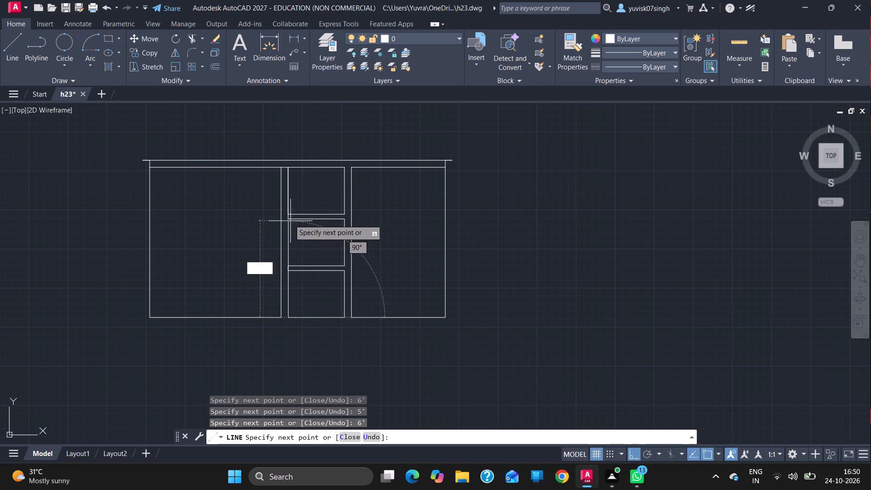
pyautogui.click(289, 219)
pyautogui.press('Escape')
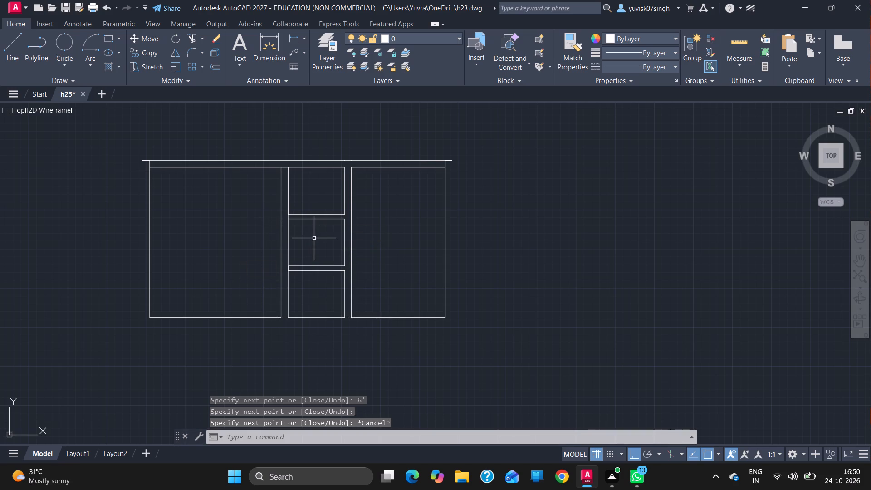
# Trim away the two 6" connecting segments between the three small middle rooms along their west side.
pyautogui.write('tr')
pyautogui.press('Return')
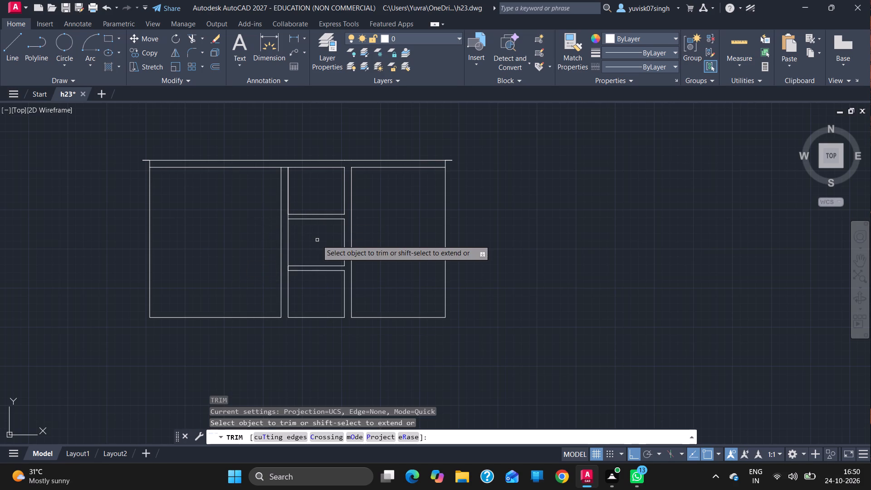
pyautogui.keyDown('ctrl'); pyautogui.scroll(3, 282, 284); pyautogui.keyUp('ctrl')
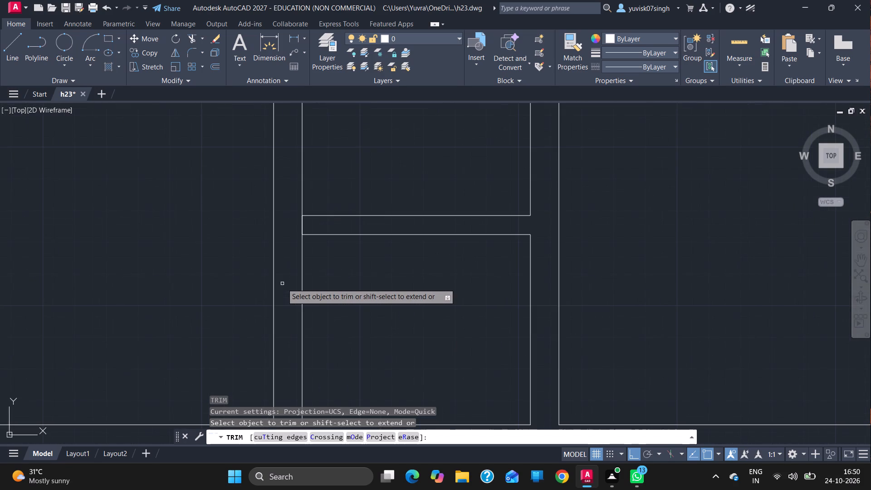
pyautogui.moveTo(309, 222); pyautogui.dragTo(294, 226)
pyautogui.keyDown('ctrl'); pyautogui.scroll(-3, 294, 226); pyautogui.keyUp('ctrl')
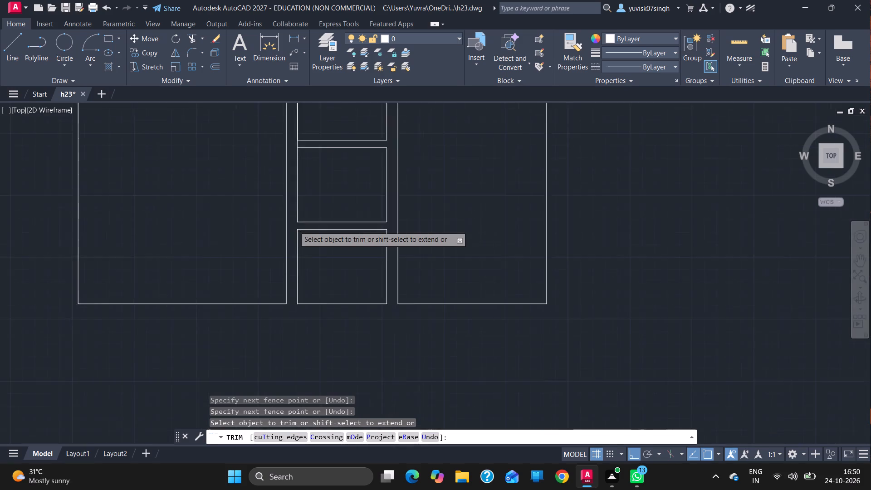
pyautogui.keyDown('ctrl'); pyautogui.scroll(2, 308, 171); pyautogui.keyUp('ctrl')
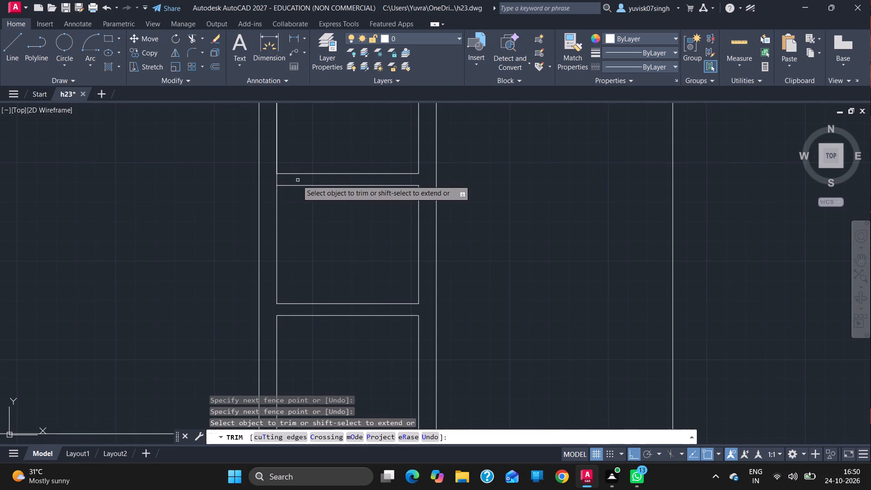
pyautogui.moveTo(288, 179); pyautogui.dragTo(273, 180)
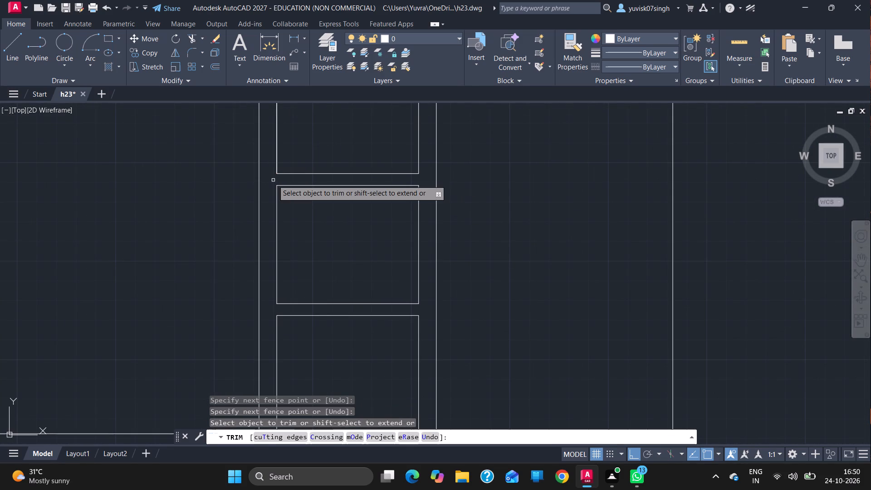
pyautogui.keyDown('ctrl'); pyautogui.scroll(-3, 273, 180); pyautogui.keyUp('ctrl')
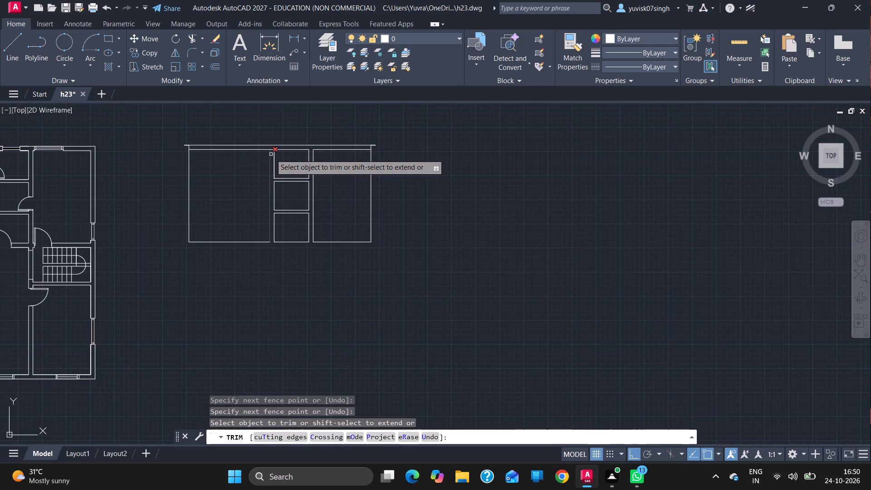
# Trim the 9" connector between the western and middle rooms, the two vertical 9" connectors, and the overlapping segments at the long line's ends.
pyautogui.keyDown('ctrl'); pyautogui.scroll(2, 271, 154); pyautogui.keyUp('ctrl')
pyautogui.moveTo(273, 137); pyautogui.dragTo(273, 148)
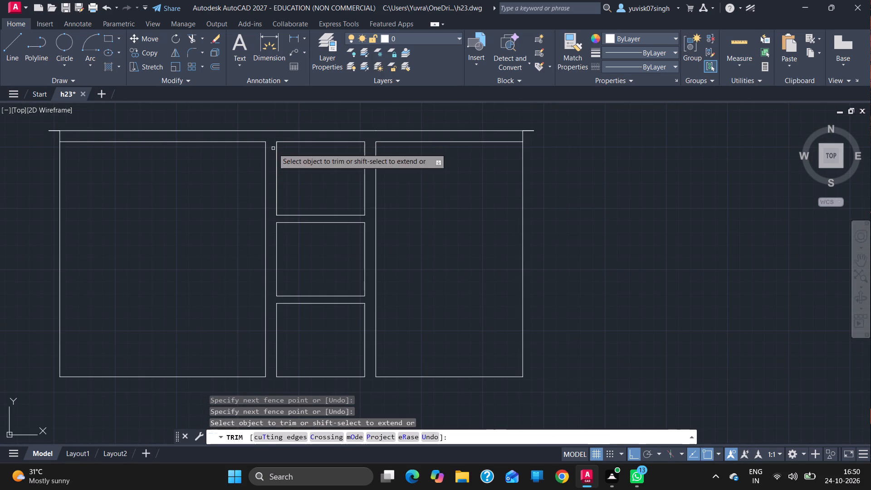
pyautogui.click(524, 135)
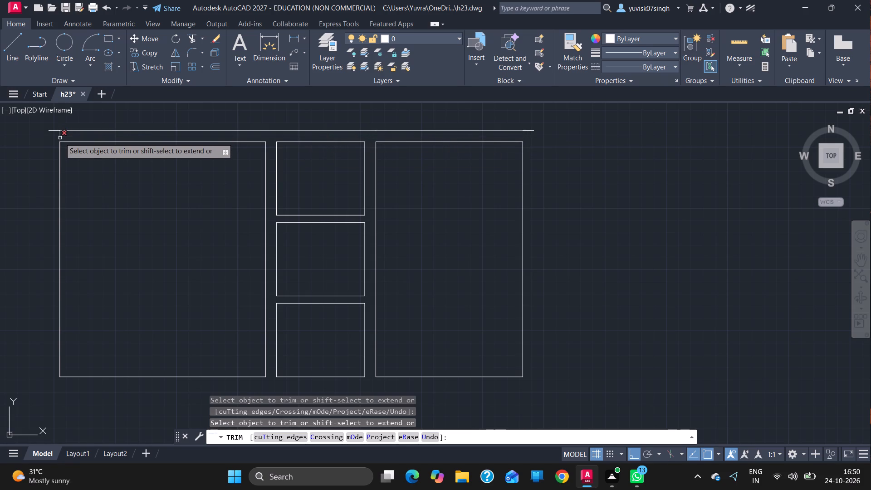
pyautogui.click(60, 138)
pyautogui.click(54, 131)
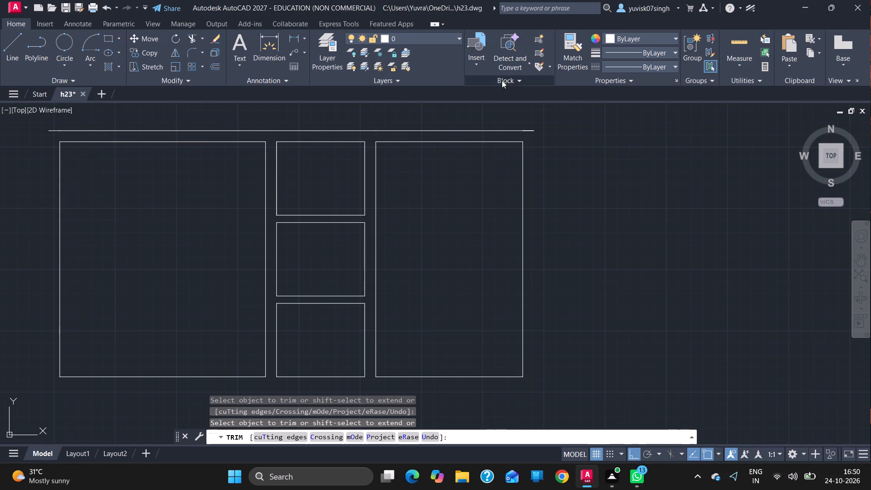
pyautogui.click(528, 130)
# Draw the outer wall's west side from the long north line's west end: 16' south, followed by two 9" segments south.
pyautogui.click(13, 48)
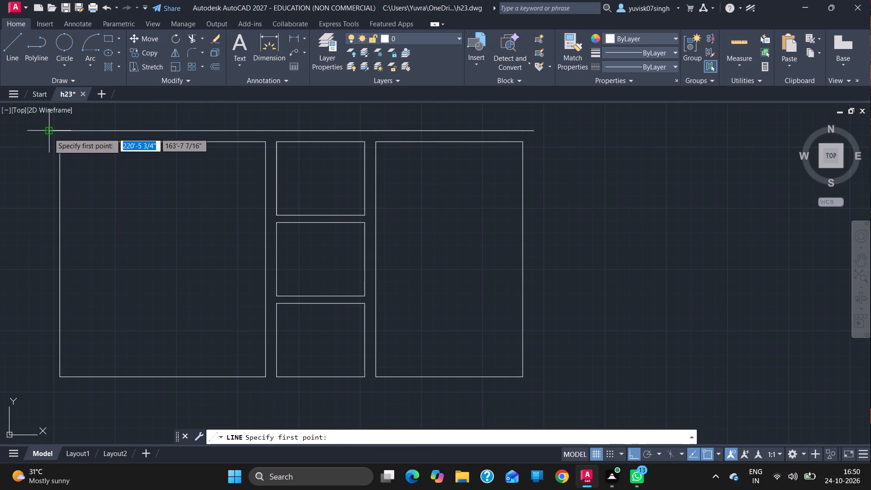
pyautogui.moveTo(49, 133); pyautogui.dragTo(48, 324)
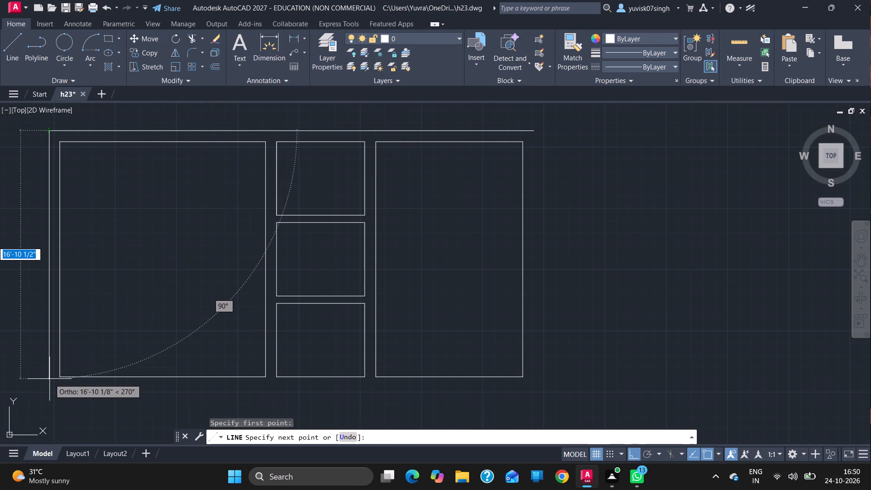
pyautogui.press('1')
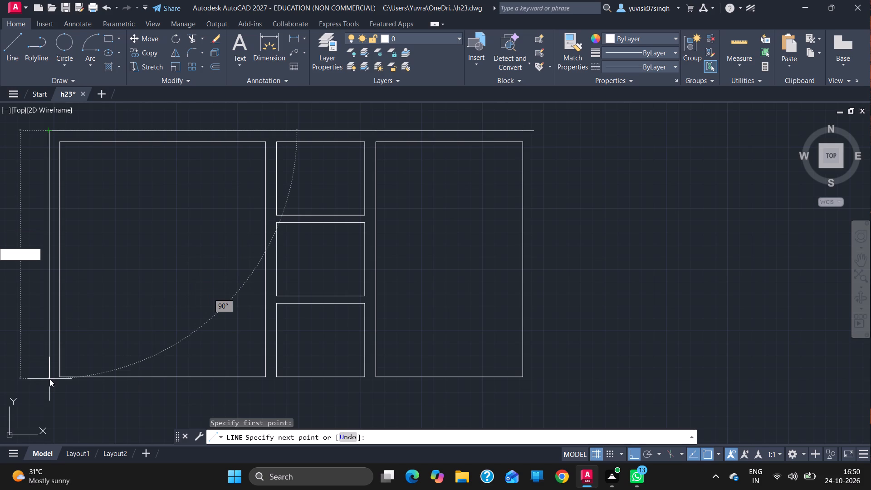
pyautogui.press('6')
pyautogui.press("'")
pyautogui.press('Return')
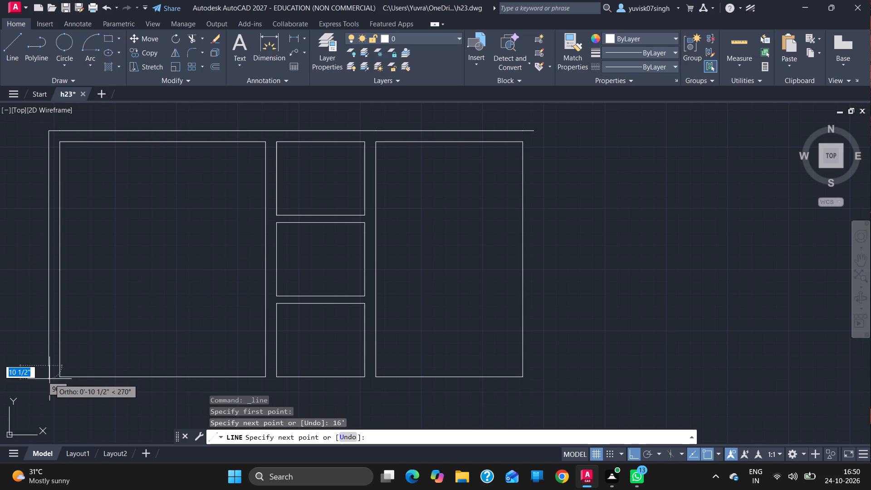
pyautogui.press('9')
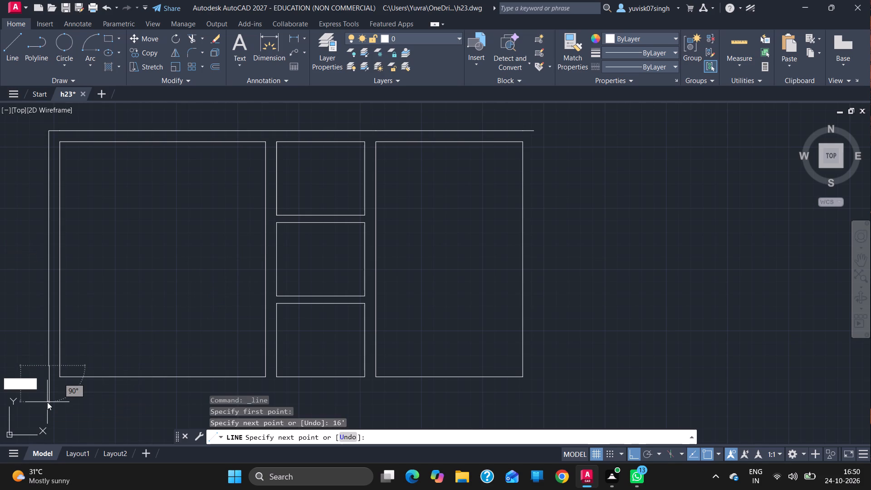
pyautogui.press('Return')
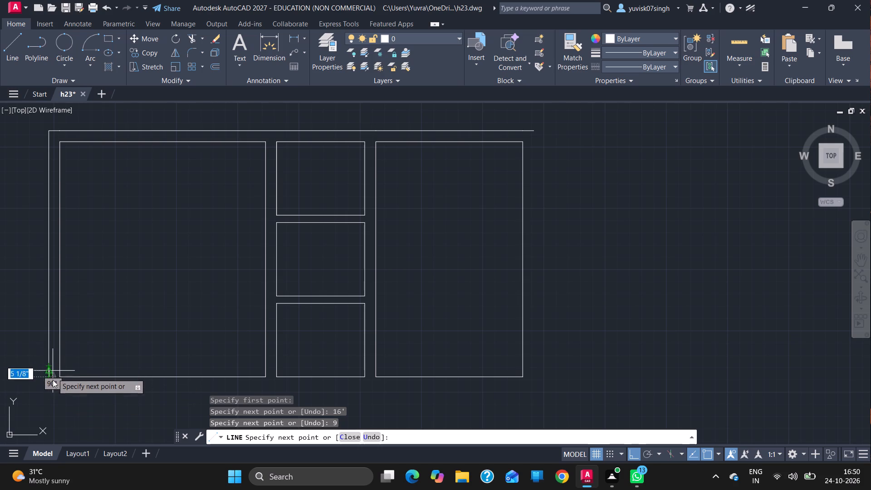
pyautogui.press('9')
pyautogui.press('Return')
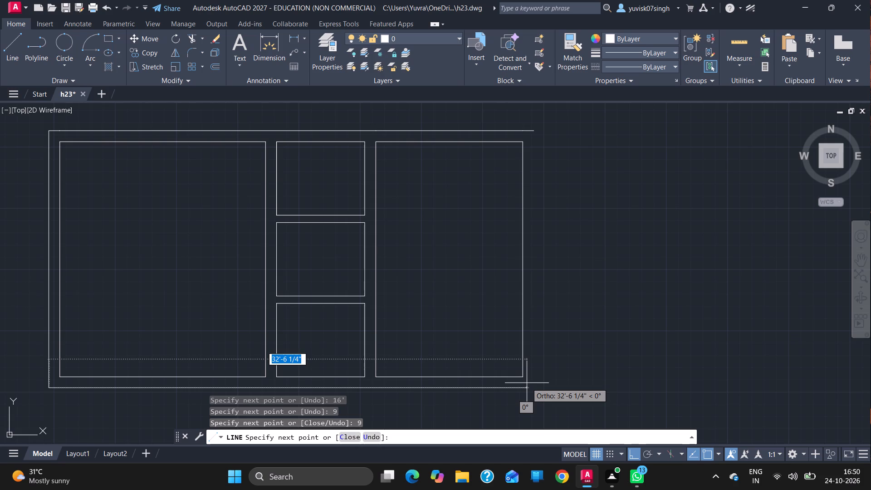
# Continue the outer wall 33' east and north to the long line's east end, and finish the line.
pyautogui.write('33')
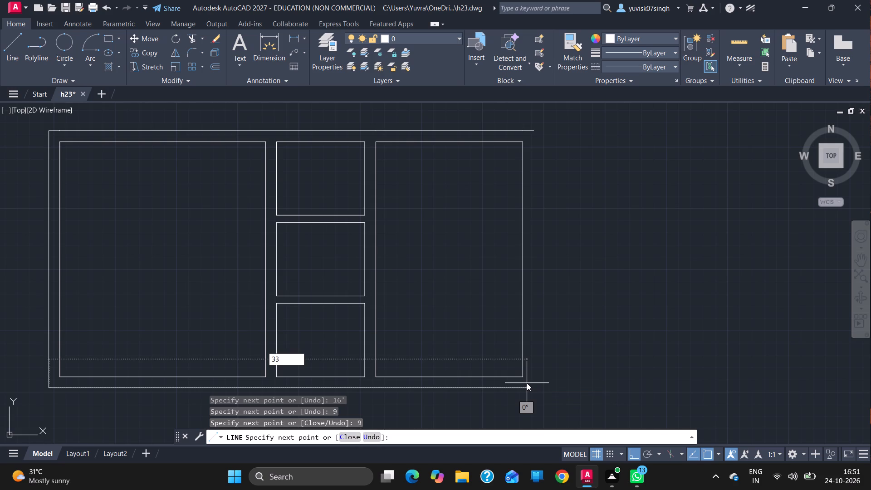
pyautogui.press("'")
pyautogui.press('Return')
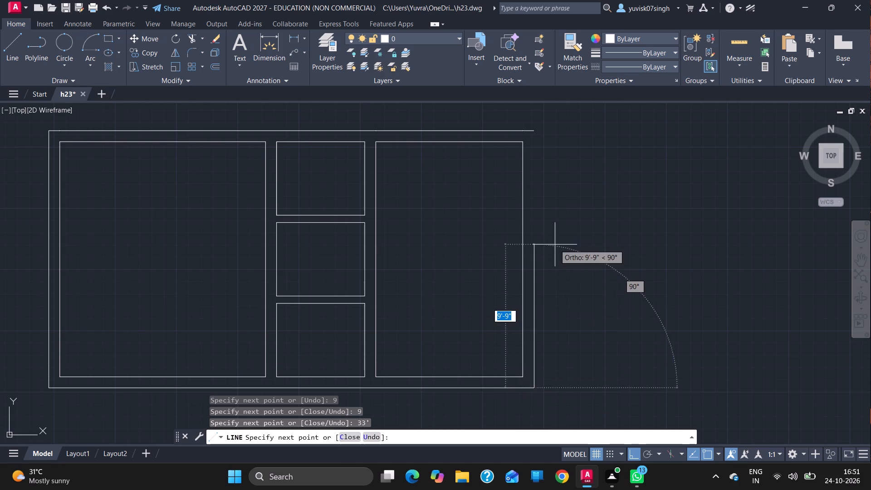
pyautogui.click(535, 132)
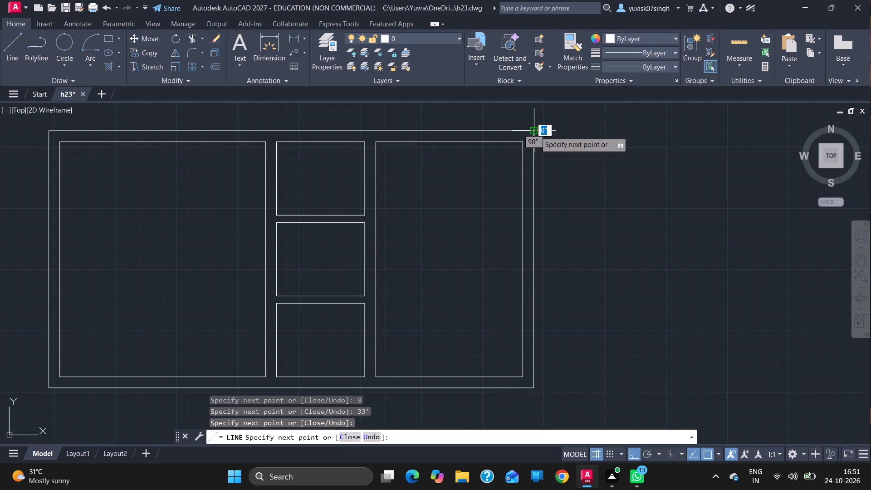
pyautogui.press('Escape')
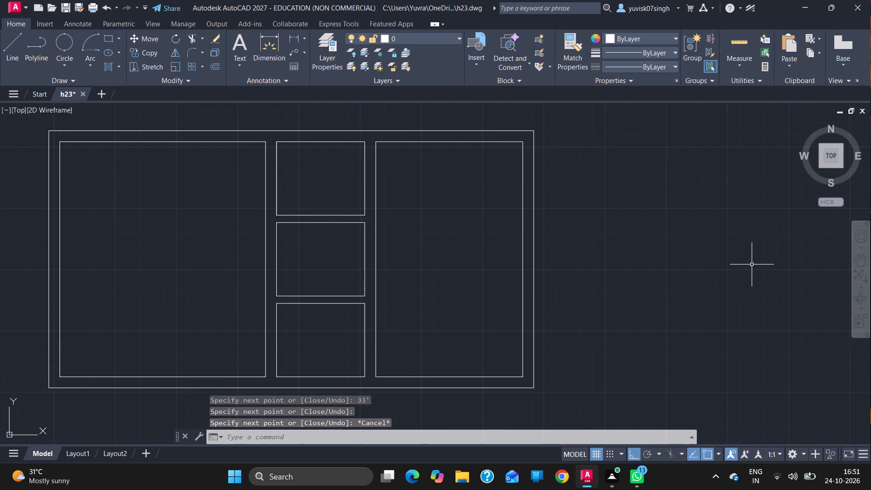
# Start a line at the outer wall's southwest corner, going 9" east along the wall and 22' south.
pyautogui.click(857, 259)
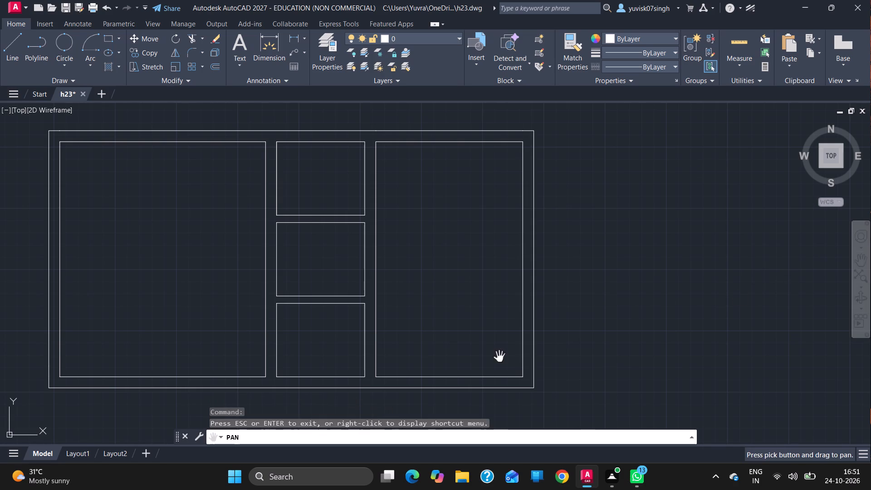
pyautogui.moveTo(466, 353); pyautogui.dragTo(463, 210)
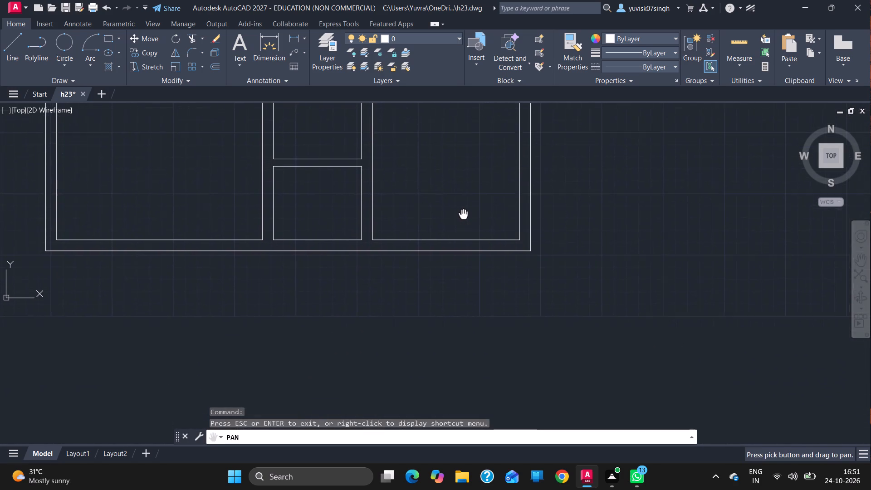
pyautogui.moveTo(463, 210); pyautogui.dragTo(462, 151)
pyautogui.press('Escape')
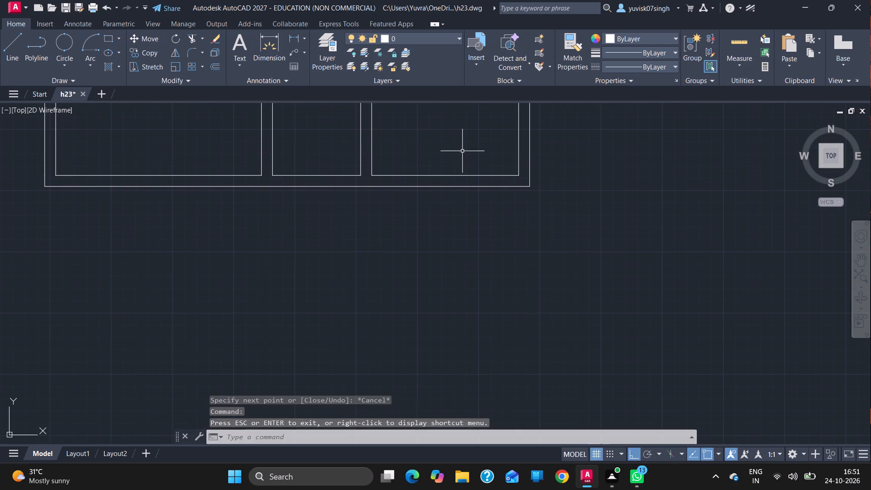
pyautogui.click(15, 61)
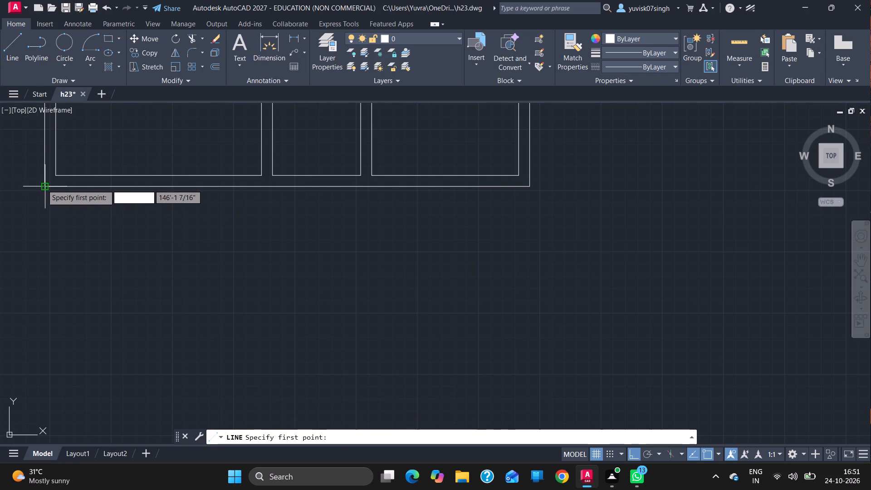
pyautogui.moveTo(42, 185); pyautogui.dragTo(59, 187)
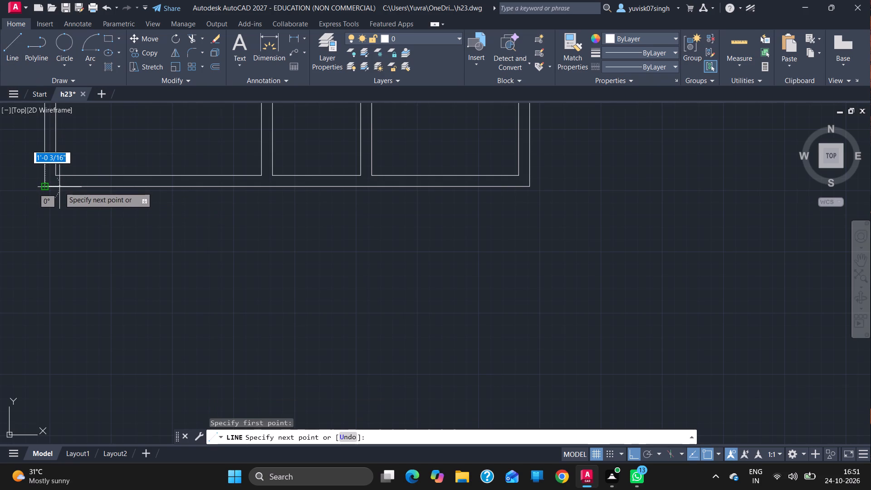
pyautogui.press('9')
pyautogui.press('Return')
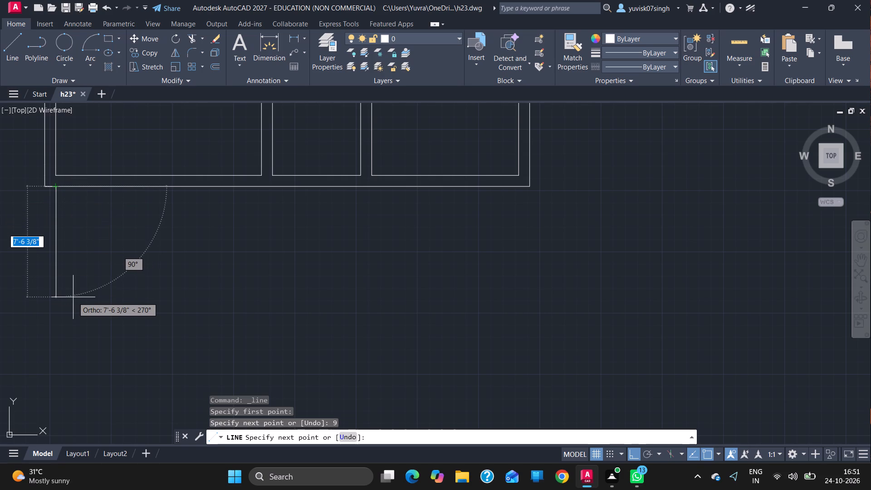
pyautogui.write('22')
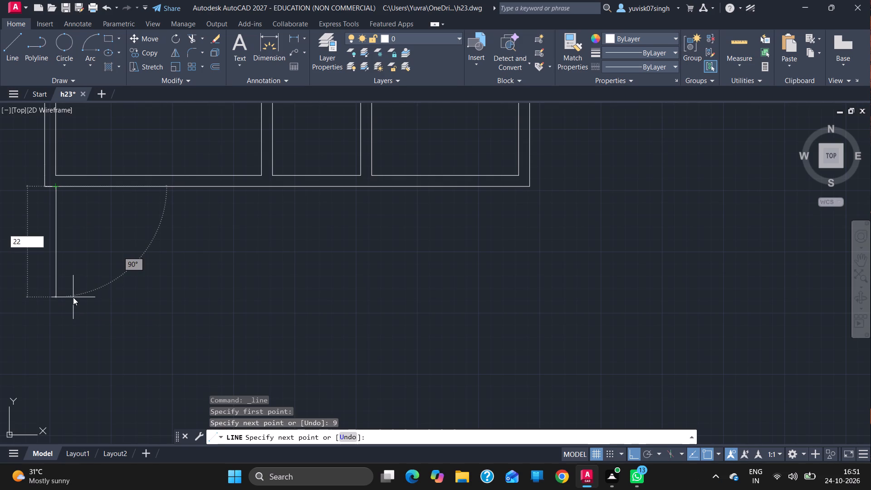
pyautogui.press("'")
pyautogui.press('Return')
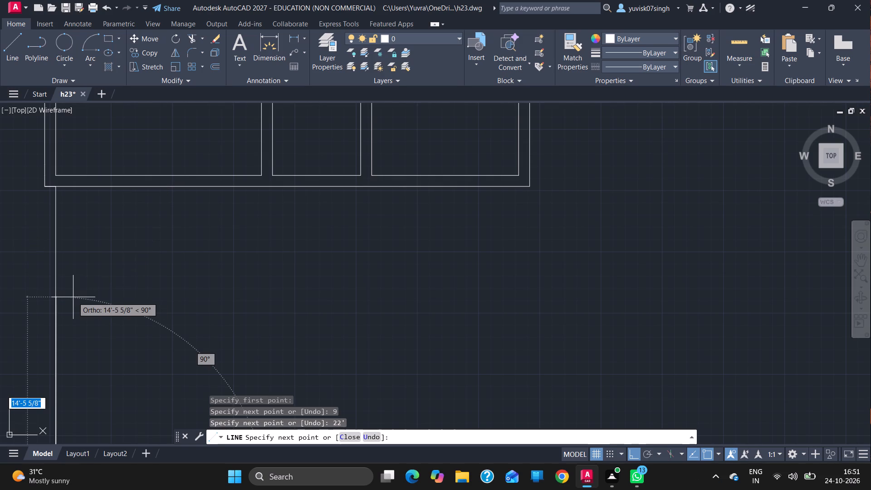
# Continue the line 20'9" east, answering the interrupting expired-antivirus notice with Uninstall and closing the Settings window.
pyautogui.keyDown('ctrl'); pyautogui.scroll(-4, 73, 297); pyautogui.keyUp('ctrl')
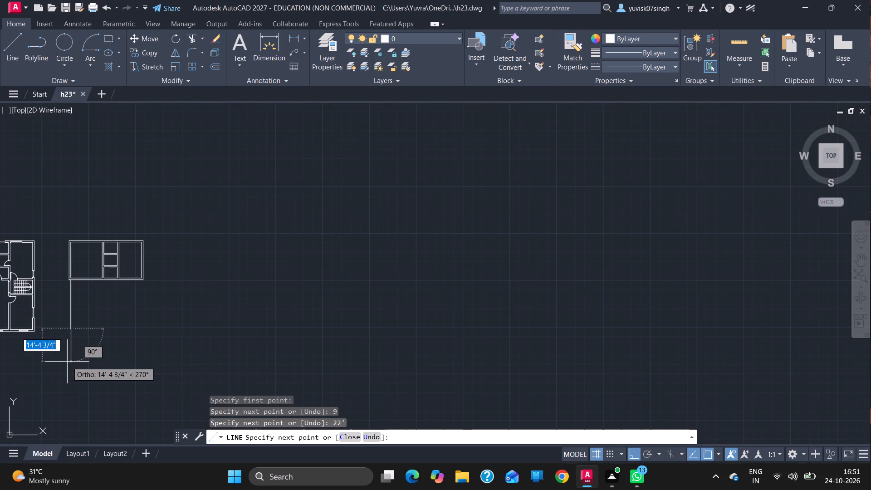
pyautogui.keyDown('ctrl'); pyautogui.scroll(4, 67, 362); pyautogui.keyUp('ctrl')
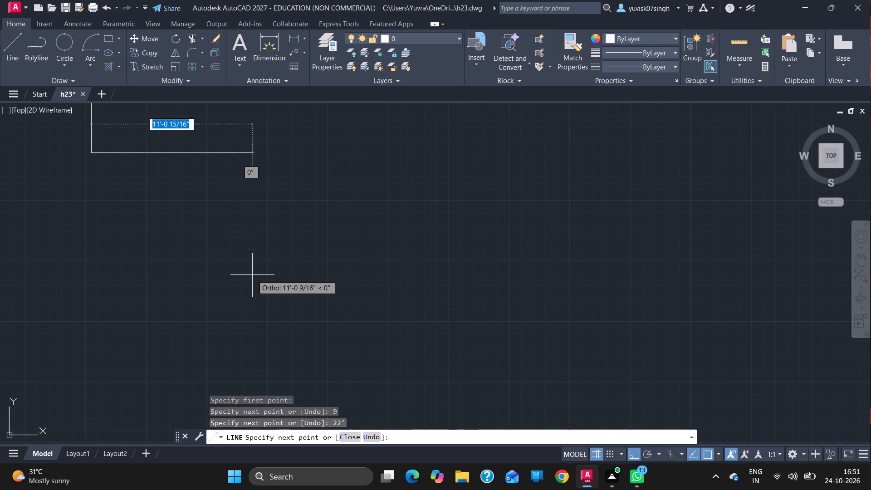
pyautogui.write('220')
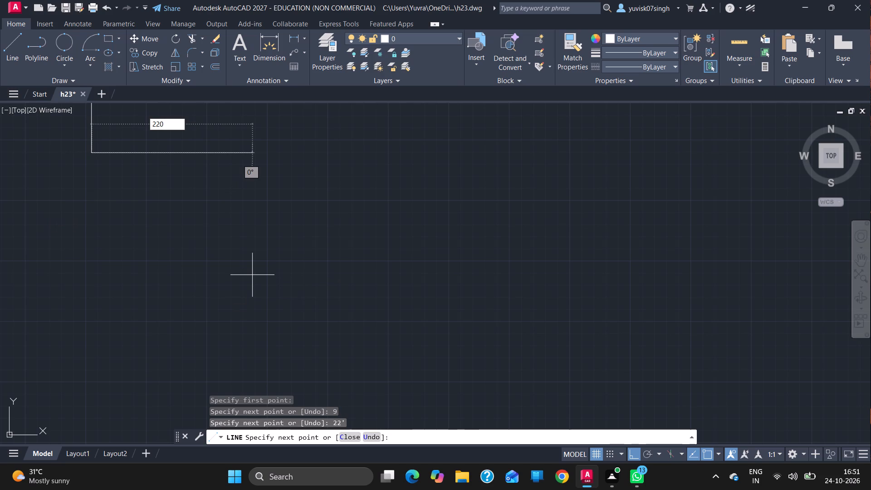
pyautogui.press('BackSpace')
pyautogui.press('BackSpace')
pyautogui.write("0'")
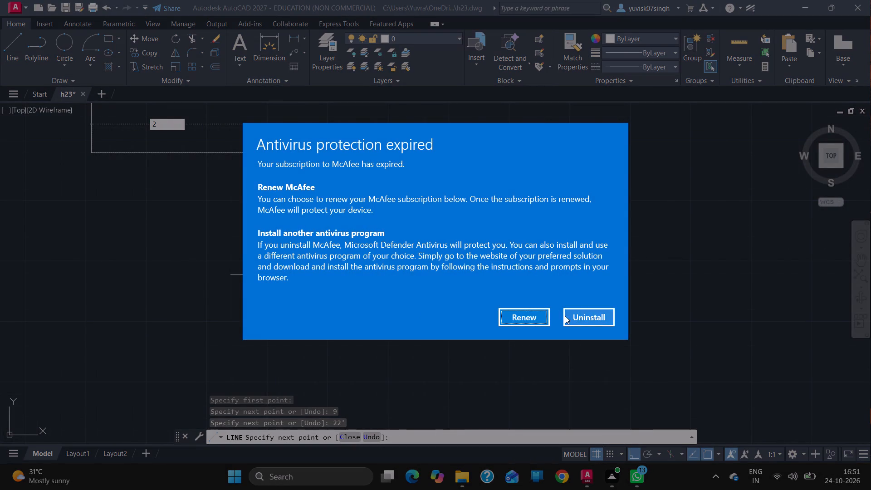
pyautogui.click(568, 317)
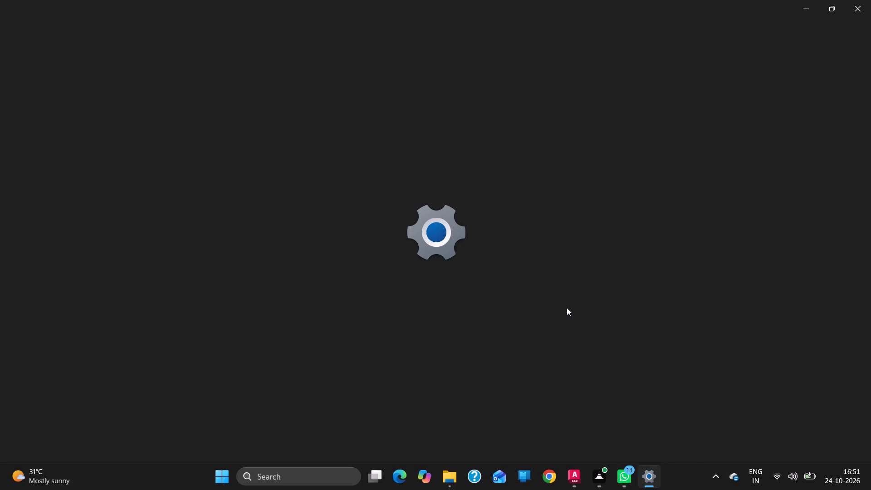
pyautogui.click(870, 13)
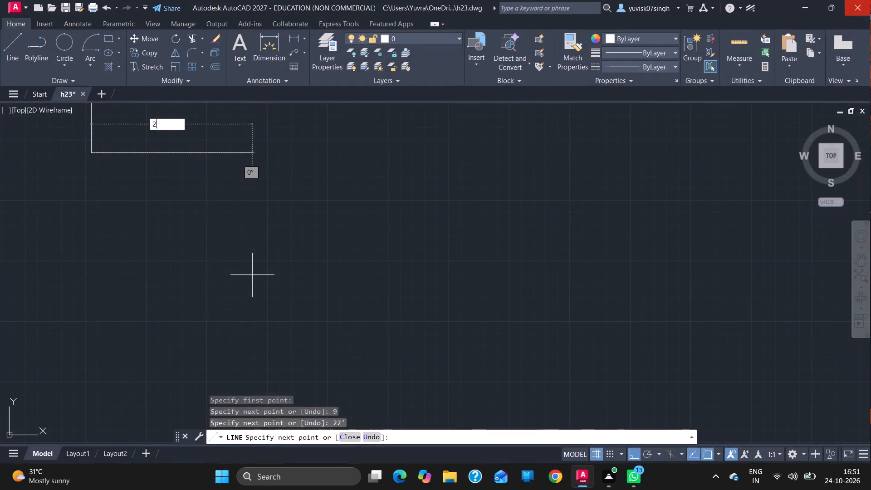
pyautogui.press('0')
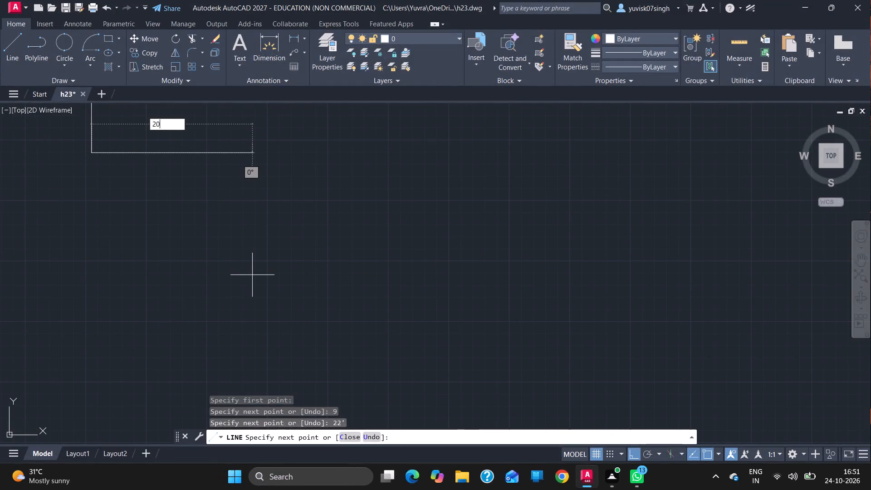
pyautogui.write("'9")
pyautogui.press('Return')
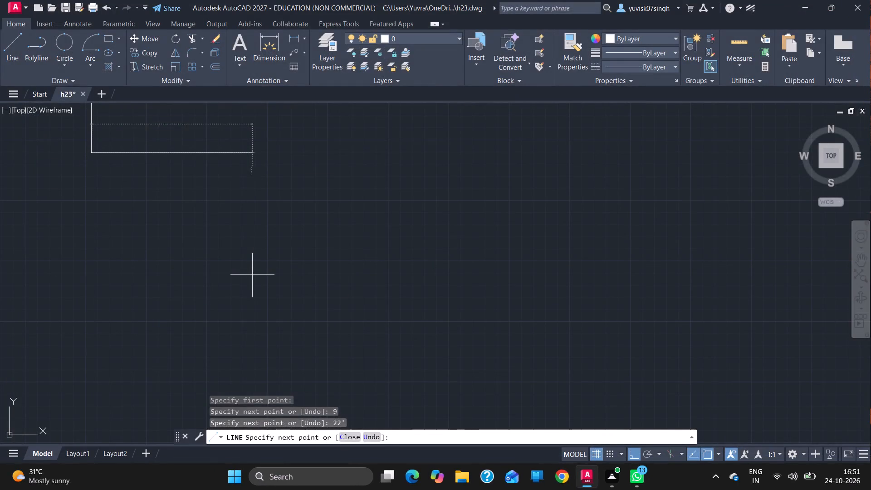
# Continue the line north to the outer wall's south line, directly below the southern small room's southeast corner, and finish it.
pyautogui.keyDown('ctrl'); pyautogui.scroll(-5, 252, 275); pyautogui.keyUp('ctrl')
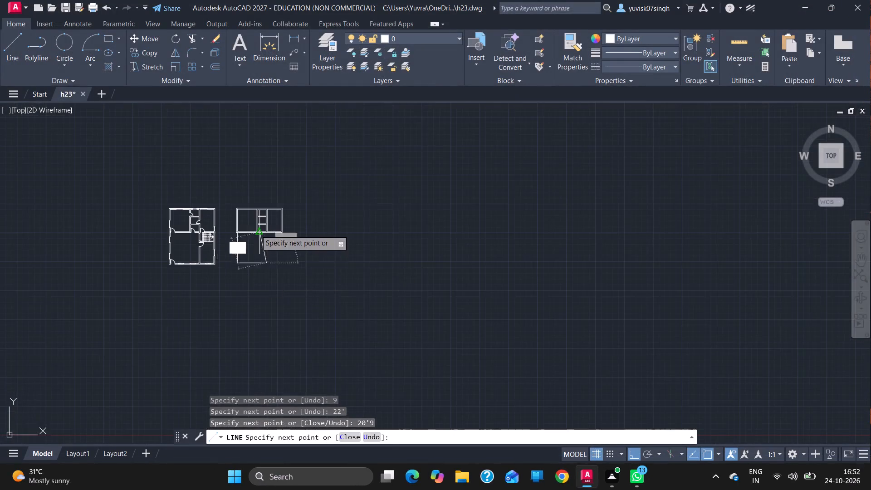
pyautogui.keyDown('ctrl'); pyautogui.scroll(5, 256, 229); pyautogui.keyUp('ctrl')
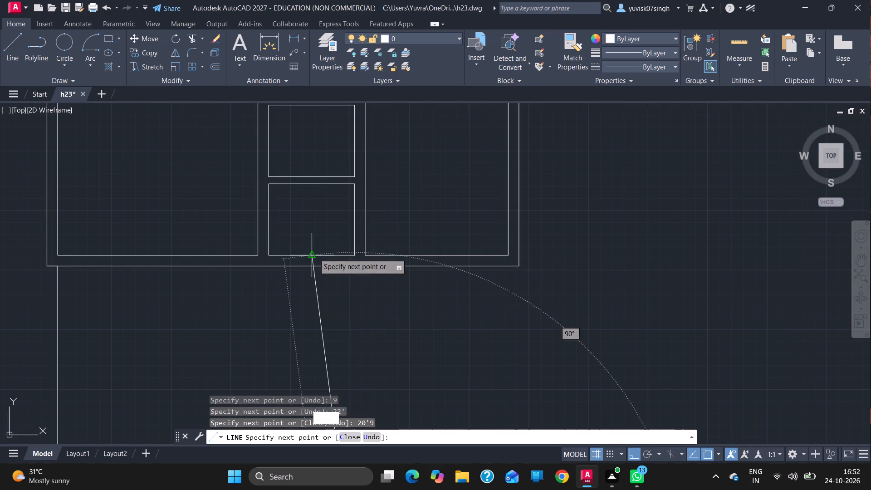
pyautogui.click(352, 268)
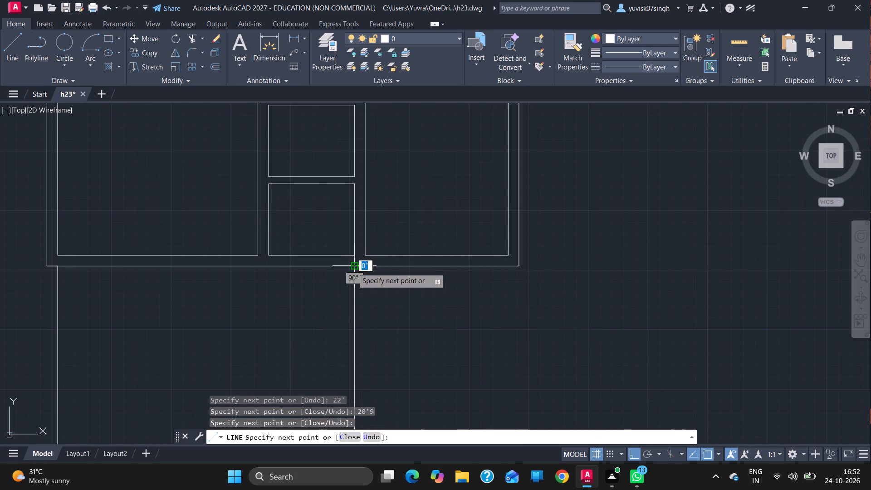
pyautogui.press('Escape')
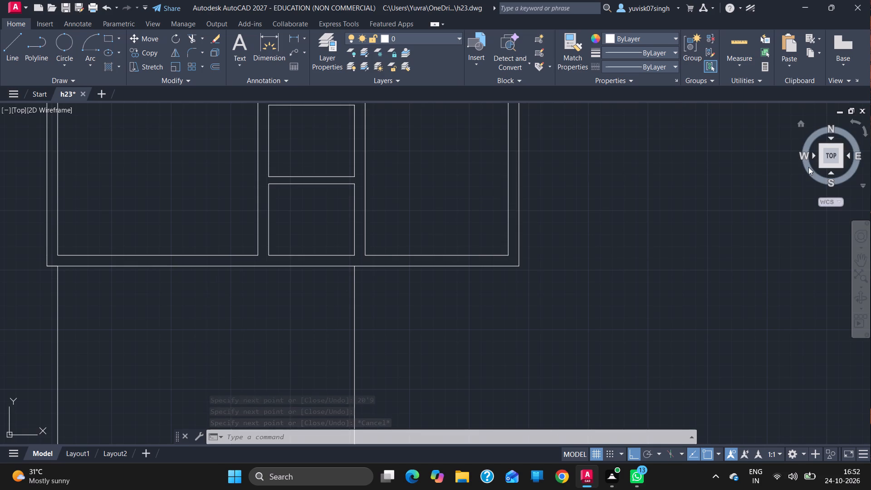
# Start a line at the south room's southeast corner, going 9" east.
pyautogui.click(856, 261)
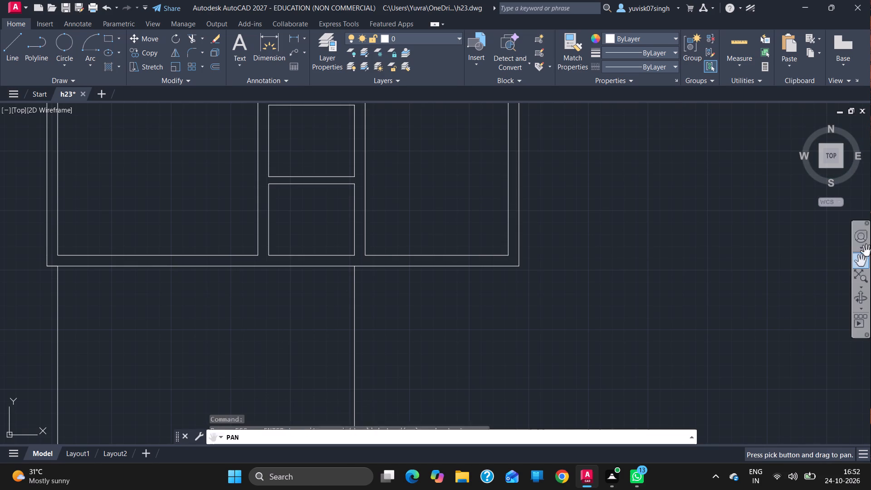
pyautogui.moveTo(589, 329); pyautogui.dragTo(593, 107)
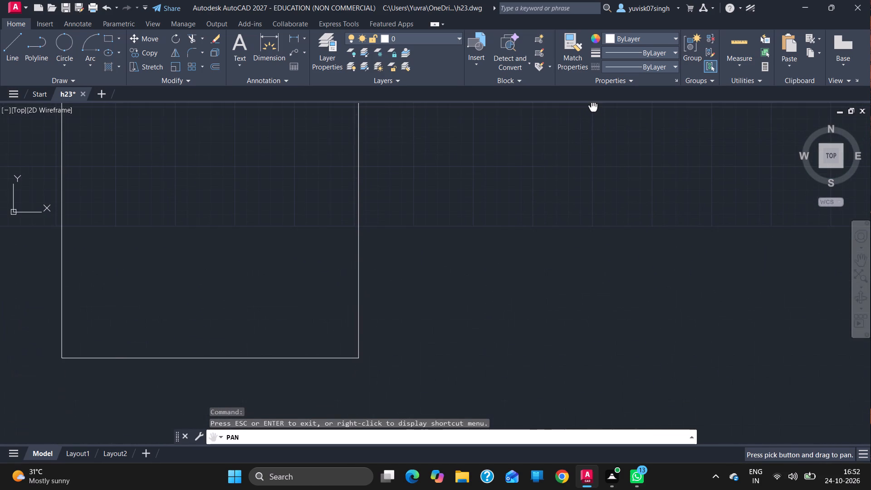
pyautogui.press('Escape')
pyautogui.click(4, 55)
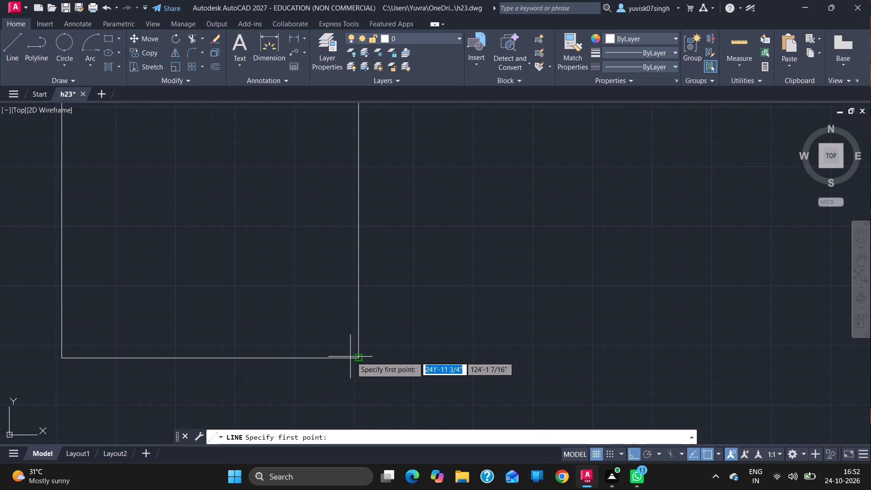
pyautogui.moveTo(359, 358); pyautogui.dragTo(390, 354)
pyautogui.press('9')
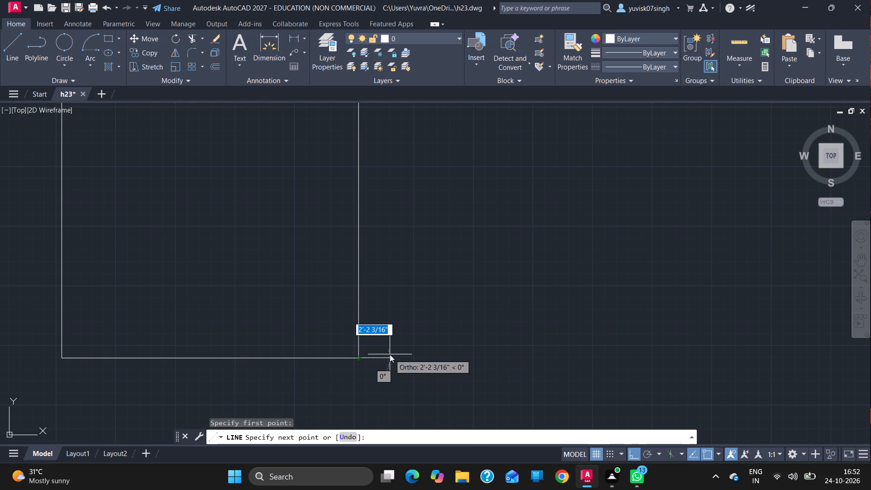
pyautogui.press('Return')
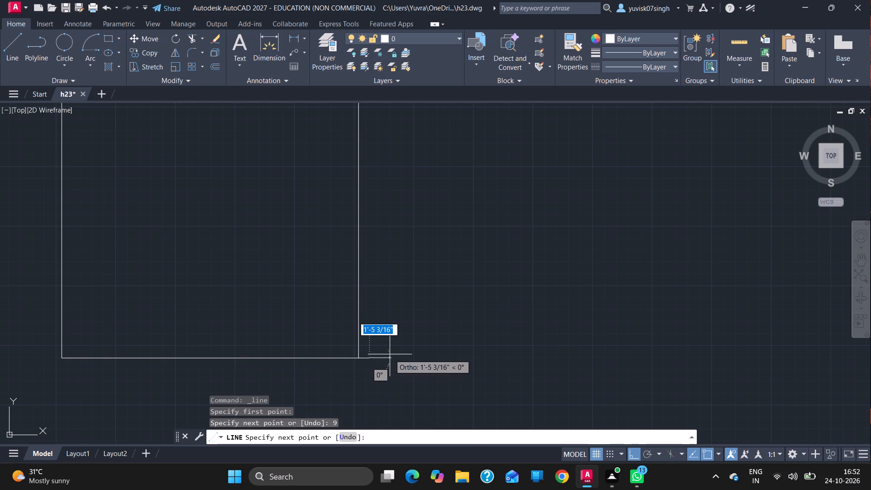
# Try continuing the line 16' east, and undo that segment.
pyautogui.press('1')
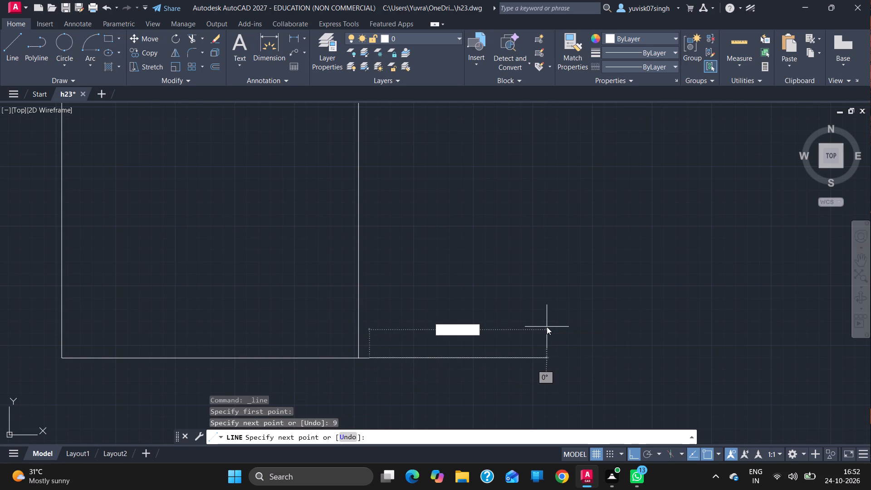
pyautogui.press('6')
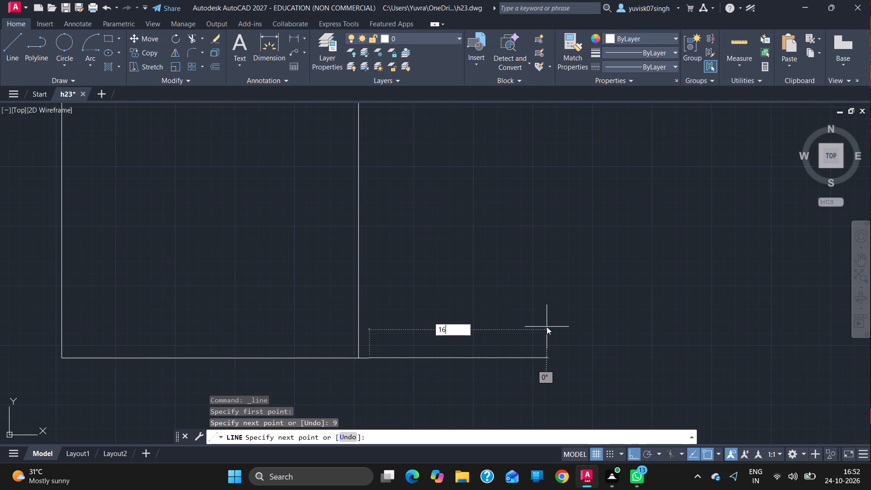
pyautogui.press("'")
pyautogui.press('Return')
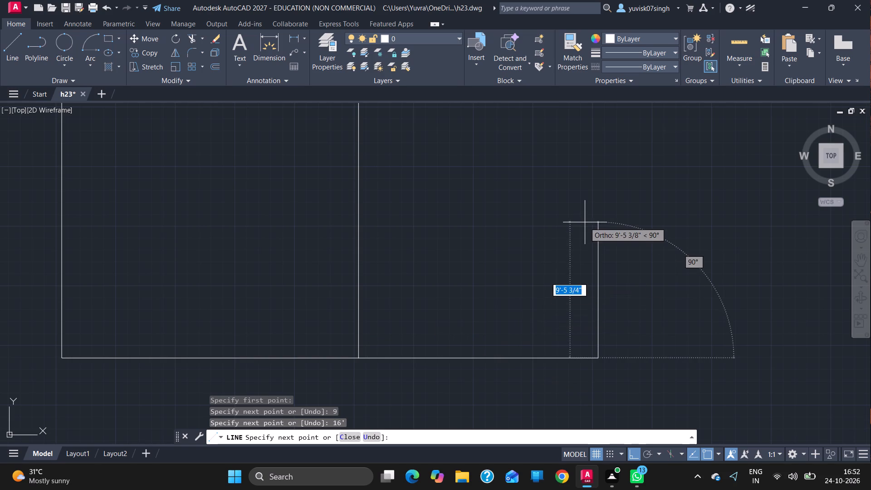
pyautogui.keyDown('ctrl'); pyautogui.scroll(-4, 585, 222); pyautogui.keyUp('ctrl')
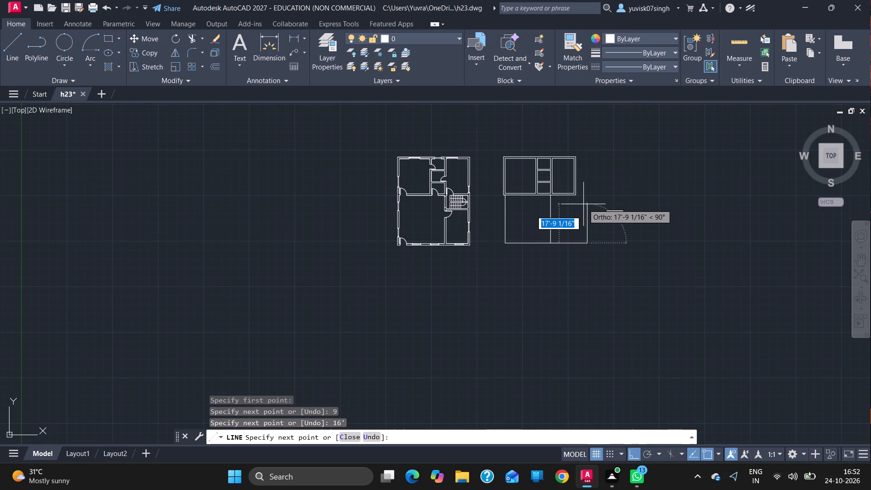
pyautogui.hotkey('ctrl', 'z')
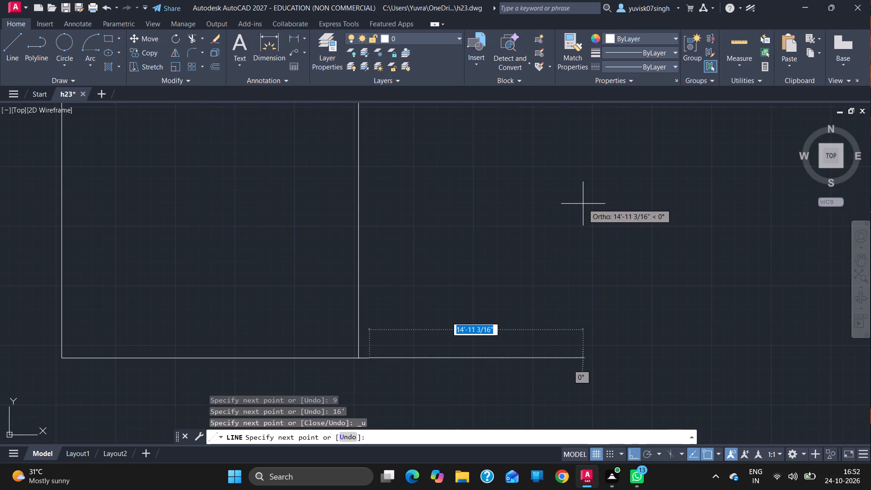
# Continue the line 10' east from the 9" segment's end, and 16' north.
pyautogui.write("10'")
pyautogui.press('Return')
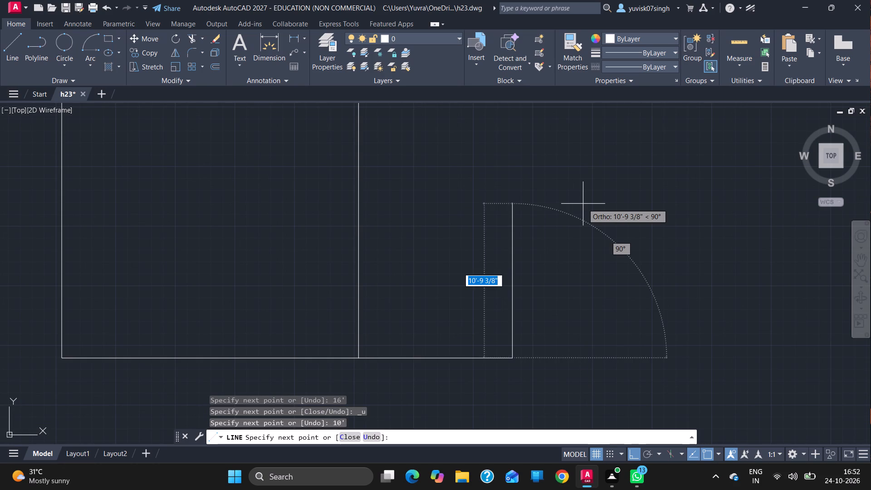
pyautogui.keyDown('ctrl'); pyautogui.scroll(-3, 583, 204); pyautogui.keyUp('ctrl')
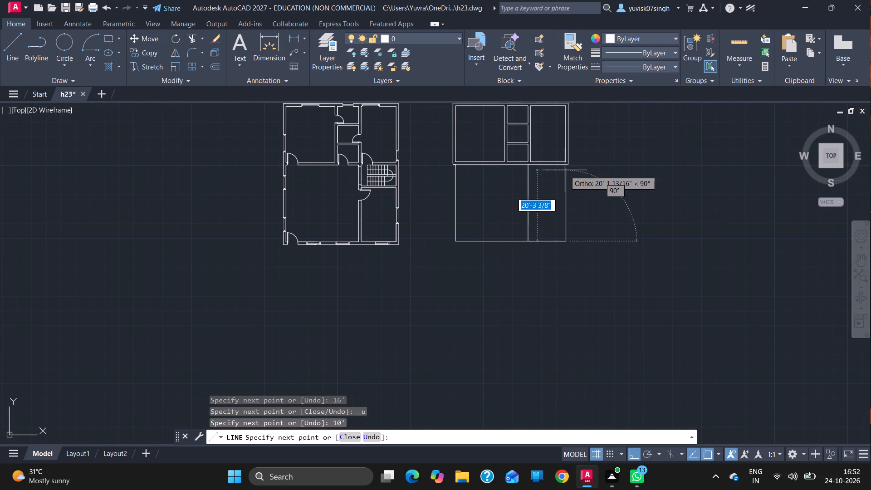
pyautogui.keyDown('ctrl'); pyautogui.scroll(3, 565, 167); pyautogui.keyUp('ctrl')
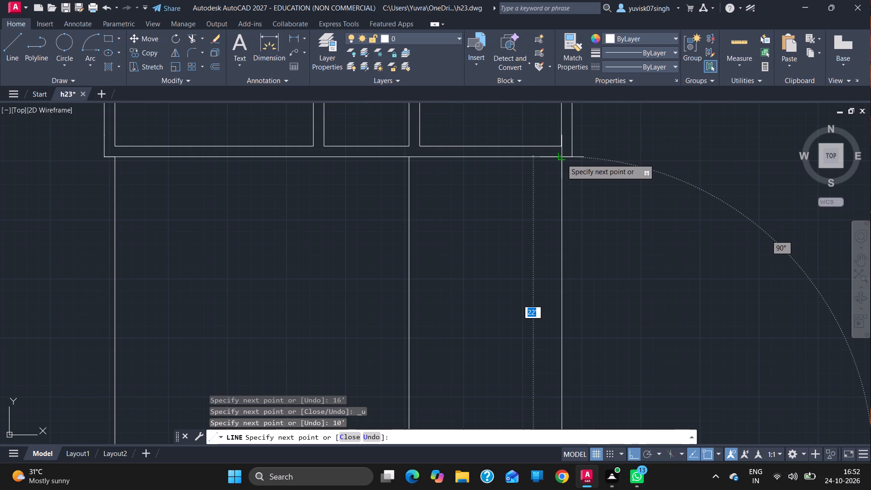
pyautogui.press('1')
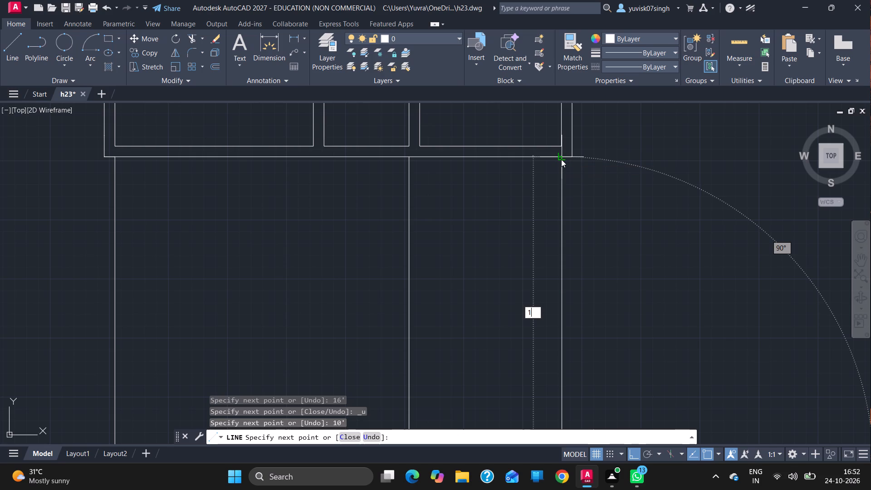
pyautogui.press('6')
pyautogui.press("'")
pyautogui.press('Return')
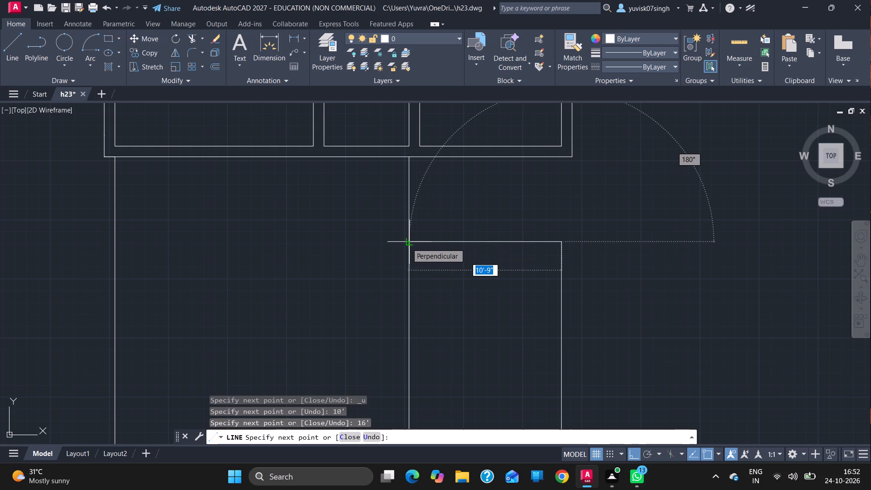
# Continue the line 10' west and 16' south to close the 10'x16' room, and finish the line.
pyautogui.write('10')
pyautogui.press("'")
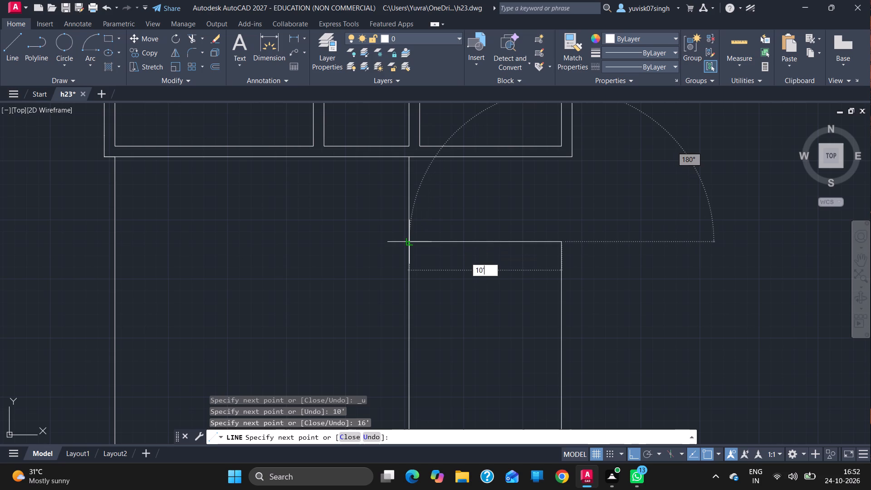
pyautogui.press('Return')
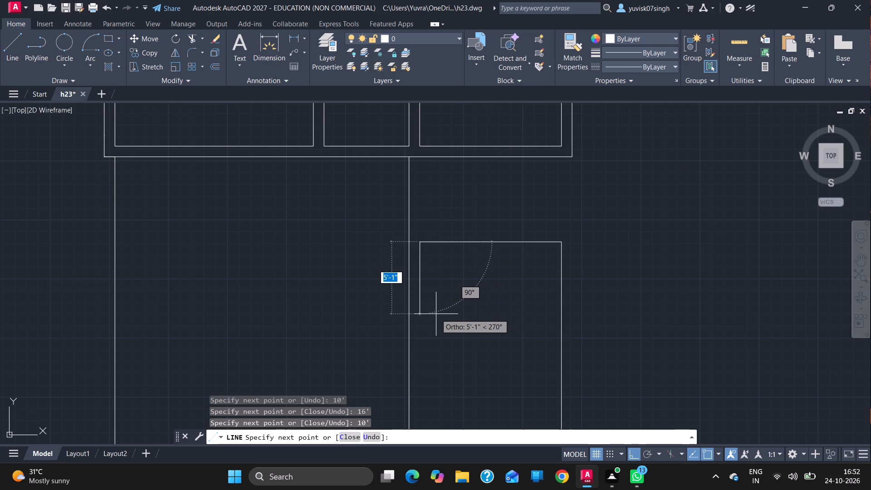
pyautogui.write('16')
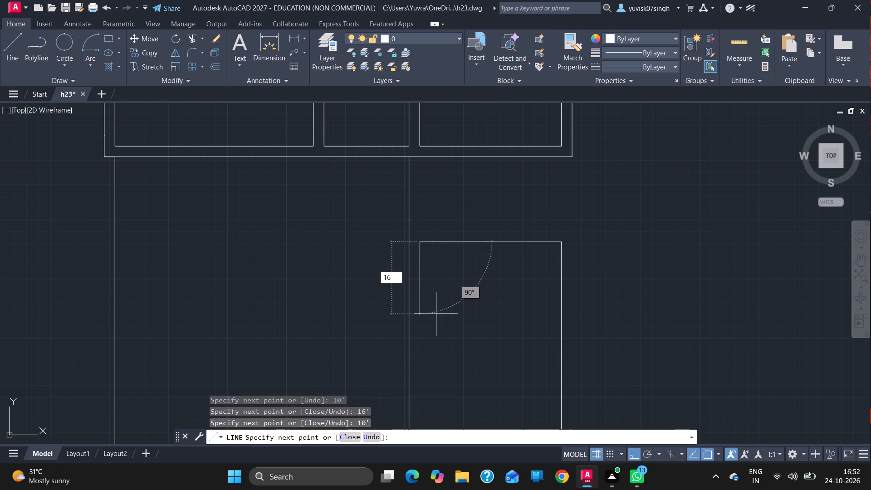
pyautogui.press("'")
pyautogui.press('Return')
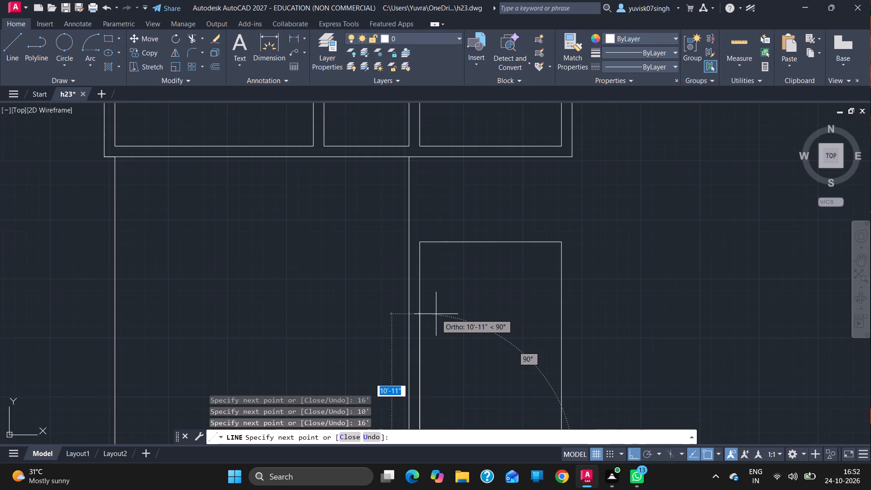
pyautogui.press('Escape')
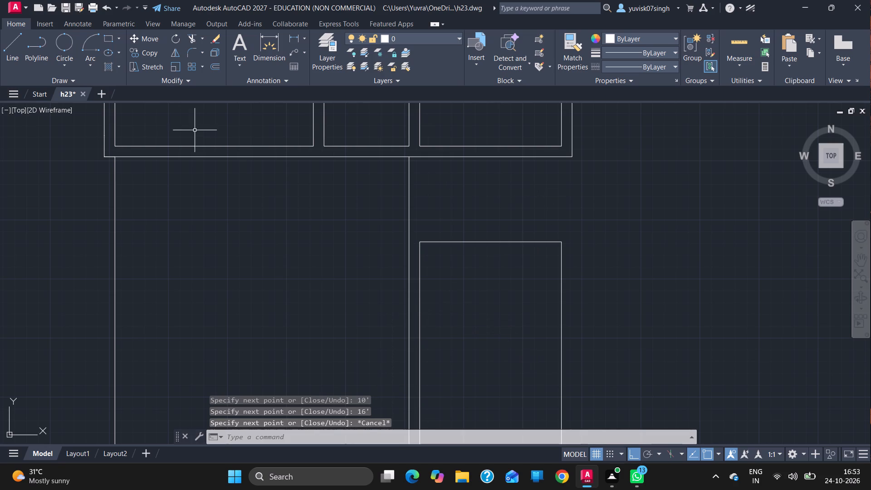
# Start a line at the northern outer wall's southwest corner, going 22' south and a further 9" south.
pyautogui.click(7, 47)
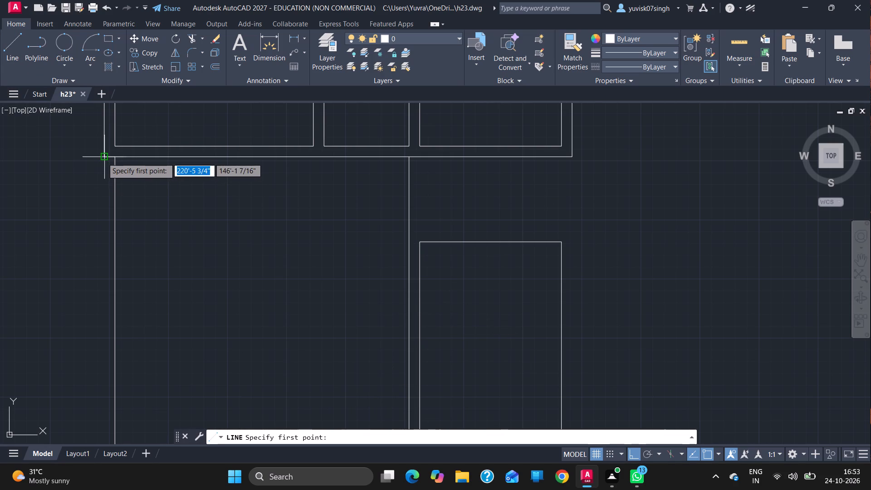
pyautogui.click(103, 157)
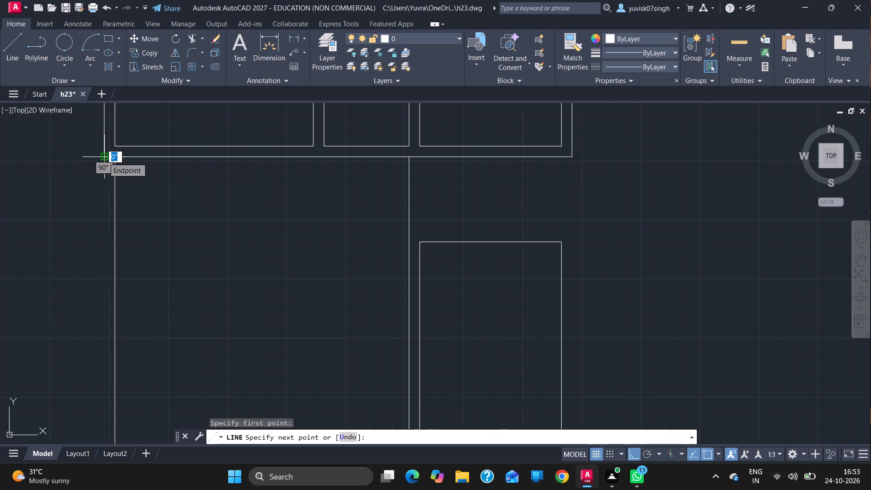
pyautogui.write('22')
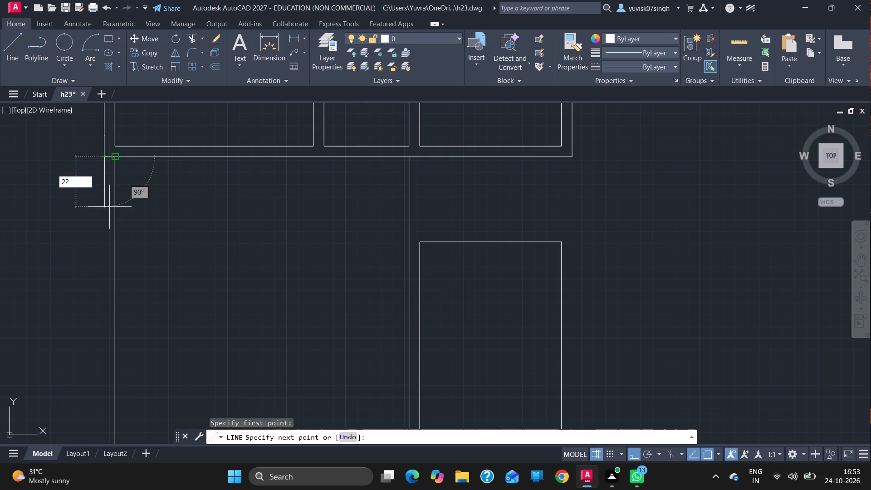
pyautogui.press("'")
pyautogui.press('Return')
pyautogui.keyDown('ctrl'); pyautogui.scroll(-4, 109, 207); pyautogui.keyUp('ctrl')
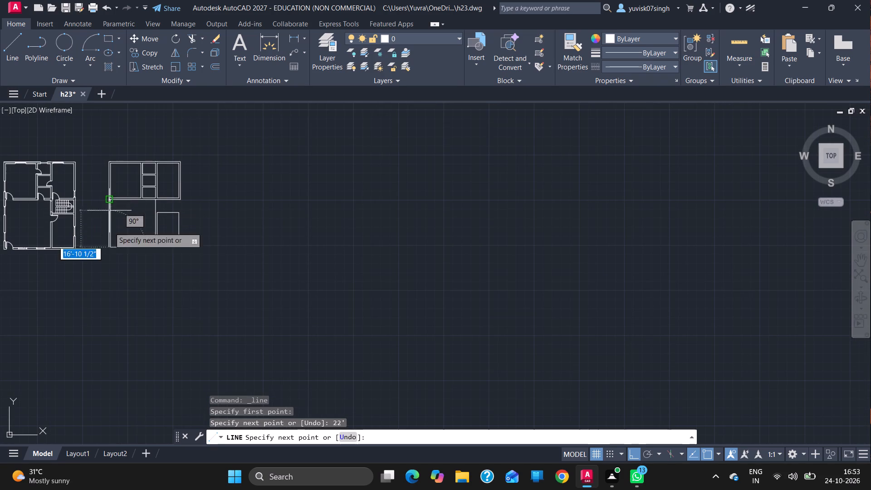
pyautogui.keyDown('ctrl'); pyautogui.scroll(3, 89, 311); pyautogui.keyUp('ctrl')
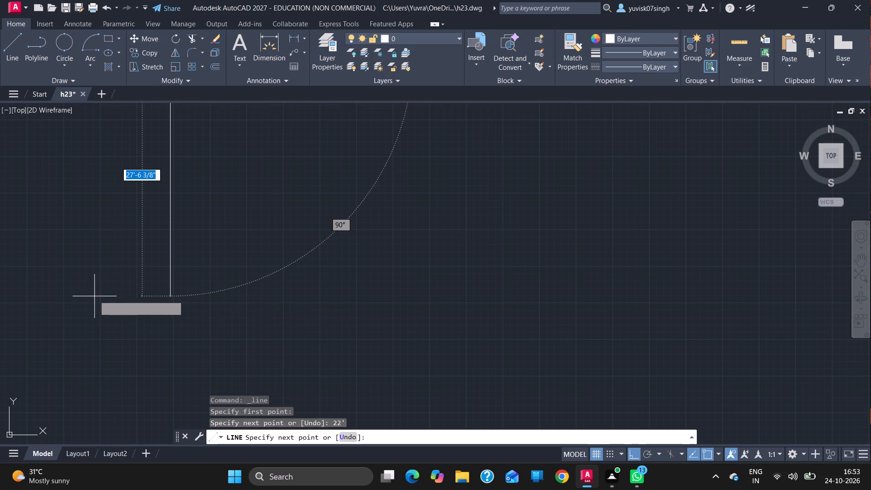
pyautogui.keyDown('ctrl'); pyautogui.scroll(-3, 120, 305); pyautogui.keyUp('ctrl')
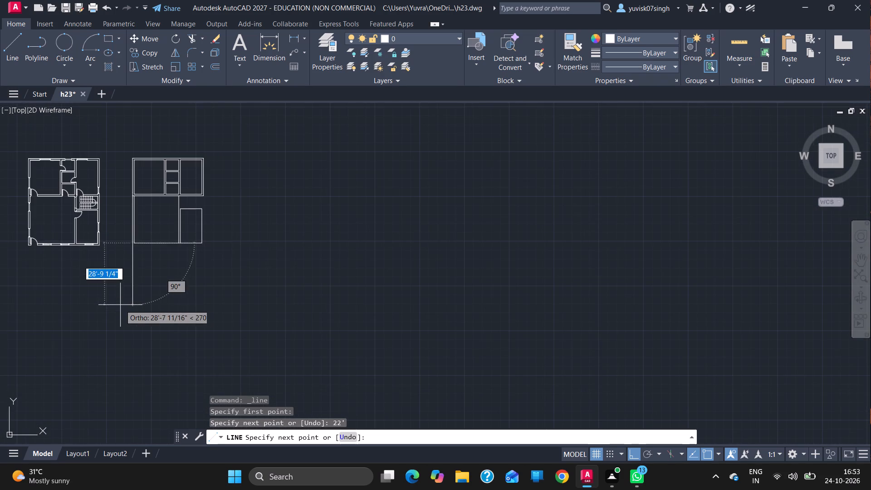
pyautogui.keyDown('ctrl'); pyautogui.scroll(3, 133, 254); pyautogui.keyUp('ctrl')
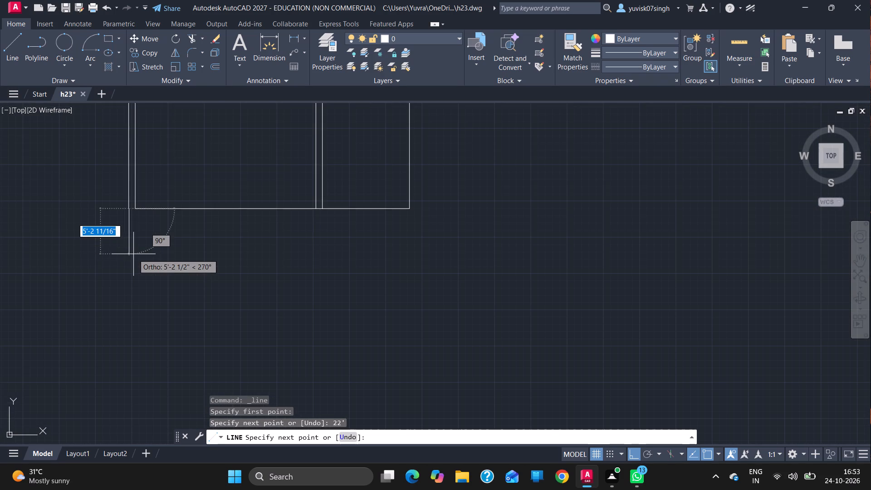
pyautogui.press('9')
pyautogui.press('Return')
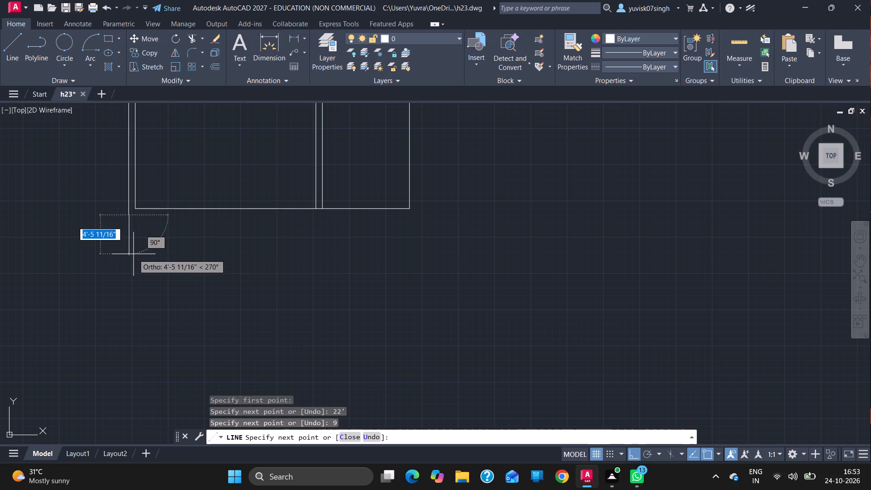
# Continue the outer line 33' east and north to the northern outer wall's southeast corner, and finish it.
pyautogui.write('33')
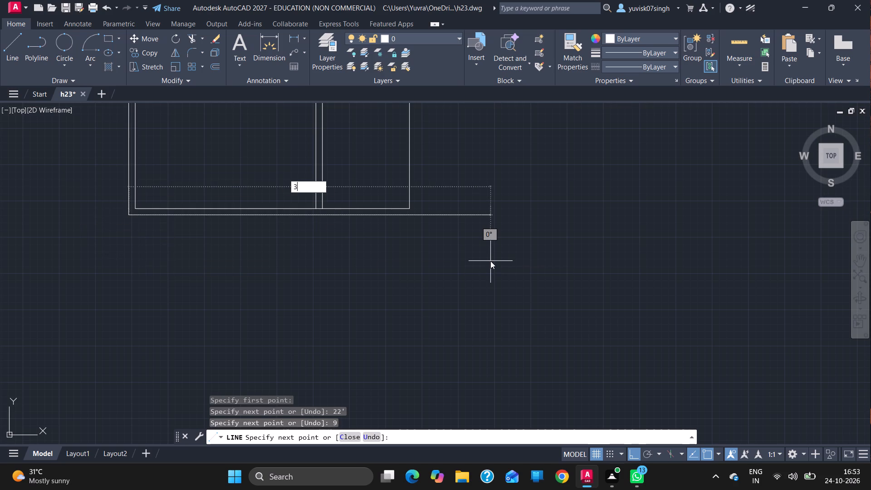
pyautogui.press("'")
pyautogui.press('Return')
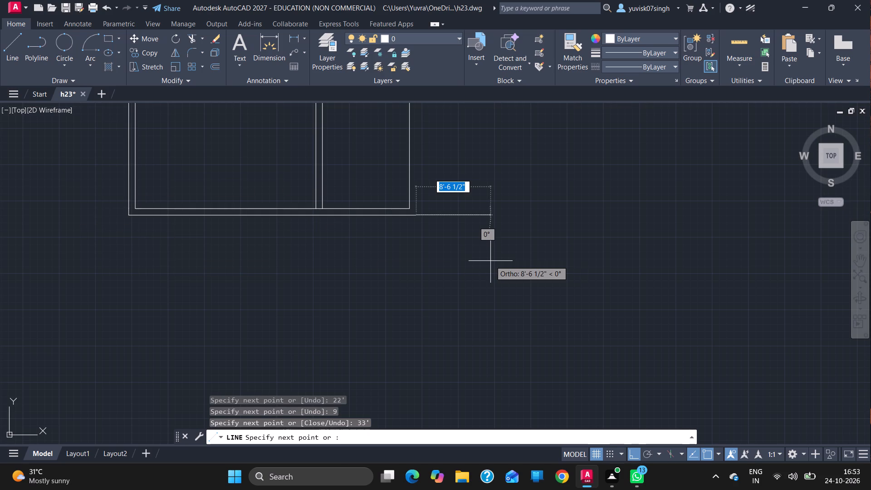
pyautogui.keyDown('ctrl'); pyautogui.scroll(-5, 490, 261); pyautogui.keyUp('ctrl')
pyautogui.keyDown('ctrl'); pyautogui.scroll(3, 487, 236); pyautogui.keyUp('ctrl')
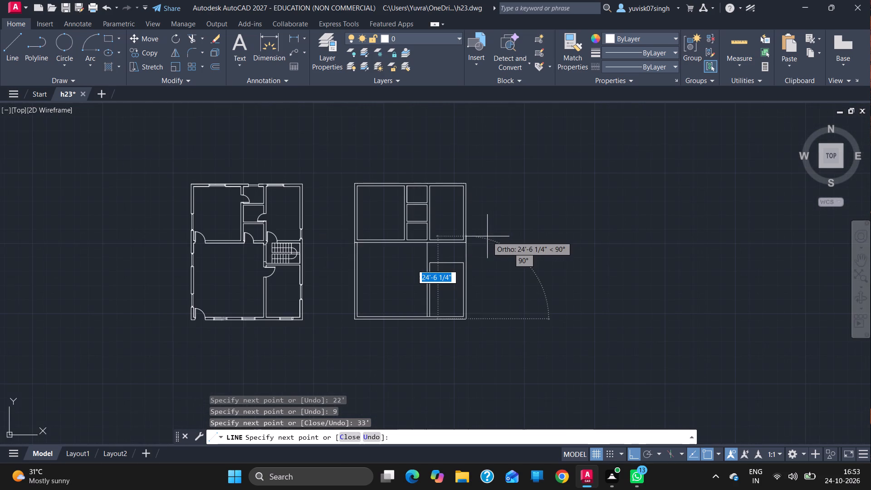
pyautogui.keyDown('ctrl'); pyautogui.scroll(3, 487, 236); pyautogui.keyUp('ctrl')
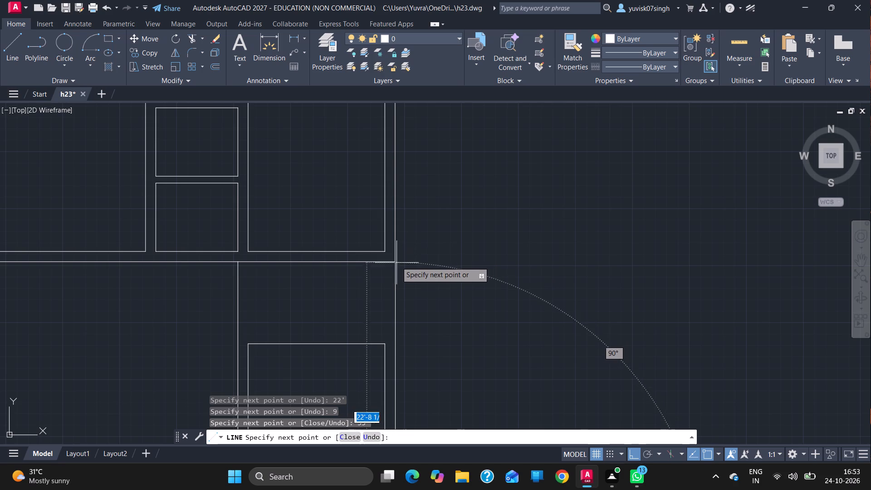
pyautogui.click(396, 261)
pyautogui.press('Escape')
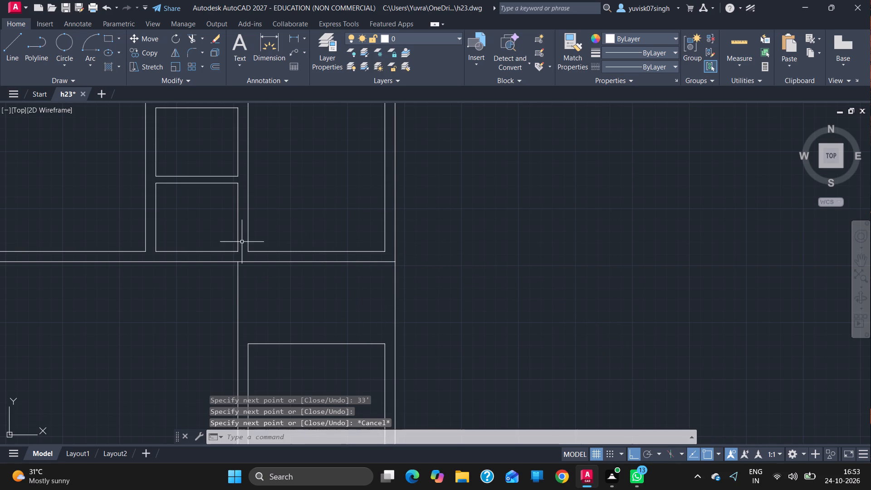
# Draw a line 9" east from the 10'x16' room's outer west wall top, 5'6" south, 10' east, and north to the wall line.
pyautogui.click(5, 49)
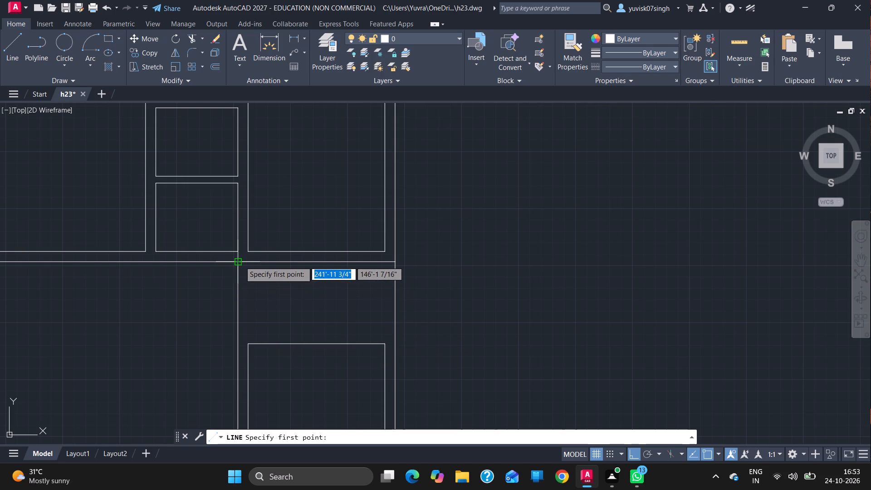
pyautogui.moveTo(240, 261); pyautogui.dragTo(253, 263)
pyautogui.press('9')
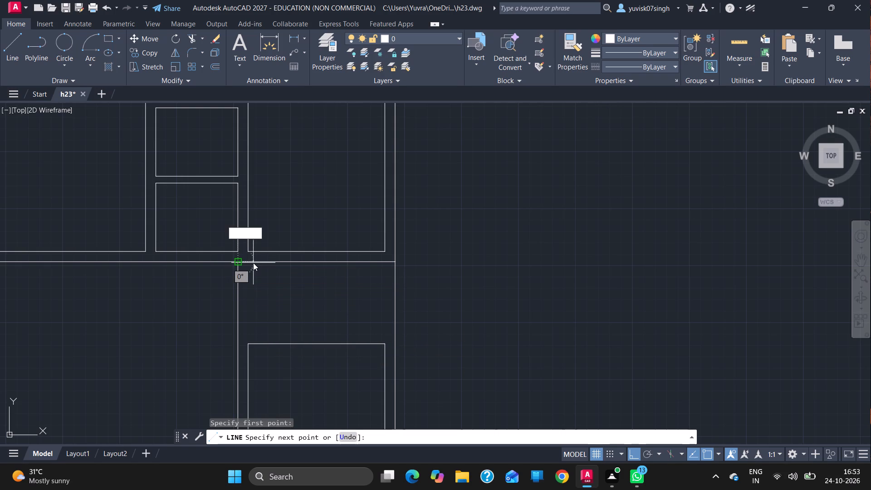
pyautogui.press('Return')
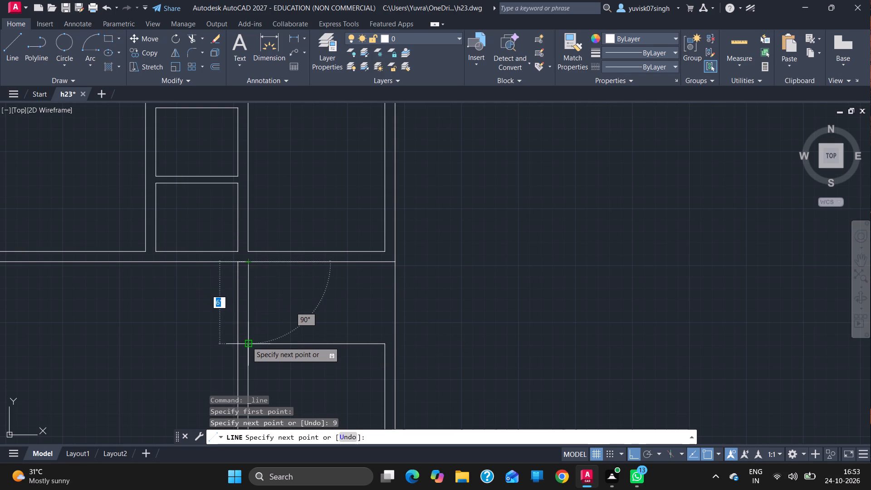
pyautogui.press('6')
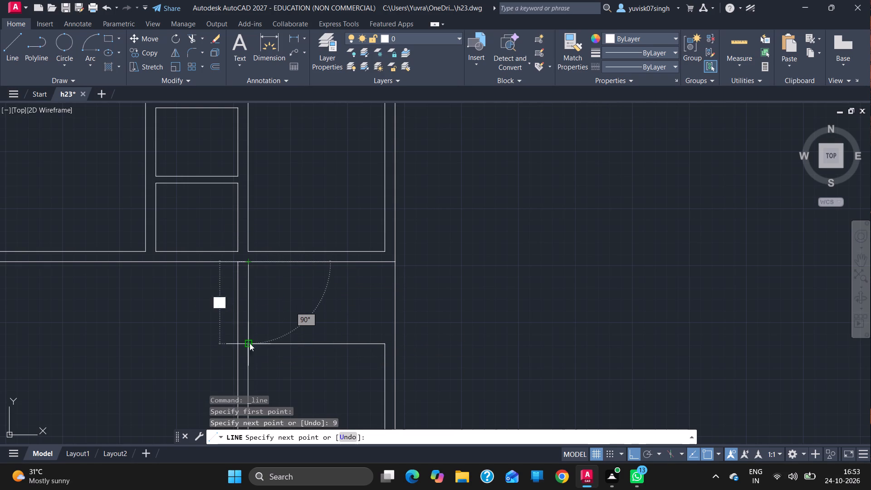
pyautogui.press('BackSpace')
pyautogui.press('5')
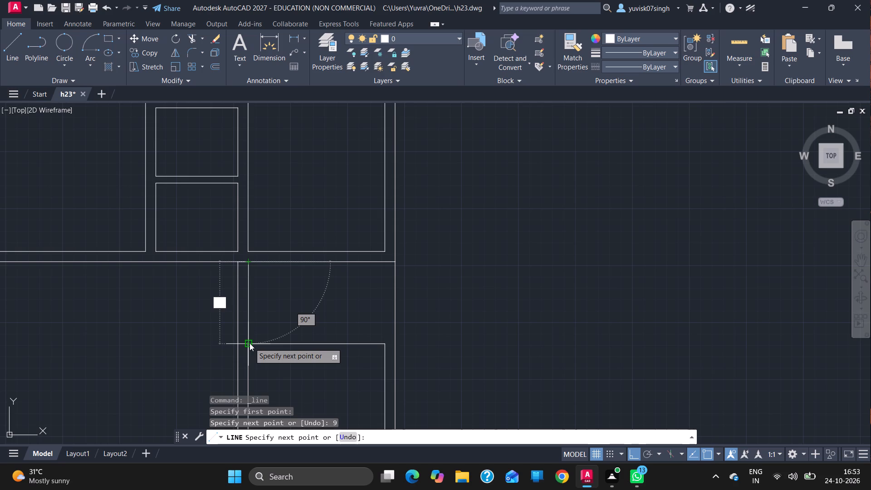
pyautogui.write("'6")
pyautogui.press('Return')
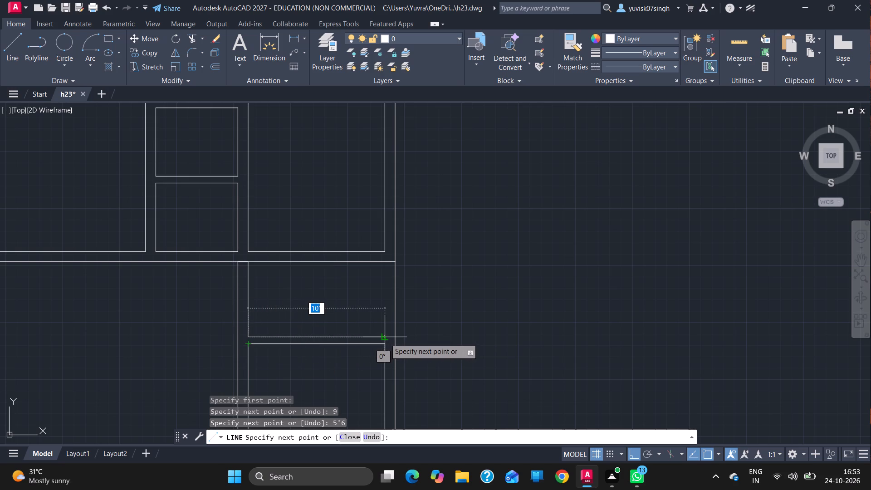
pyautogui.write("10'")
pyautogui.press('Return')
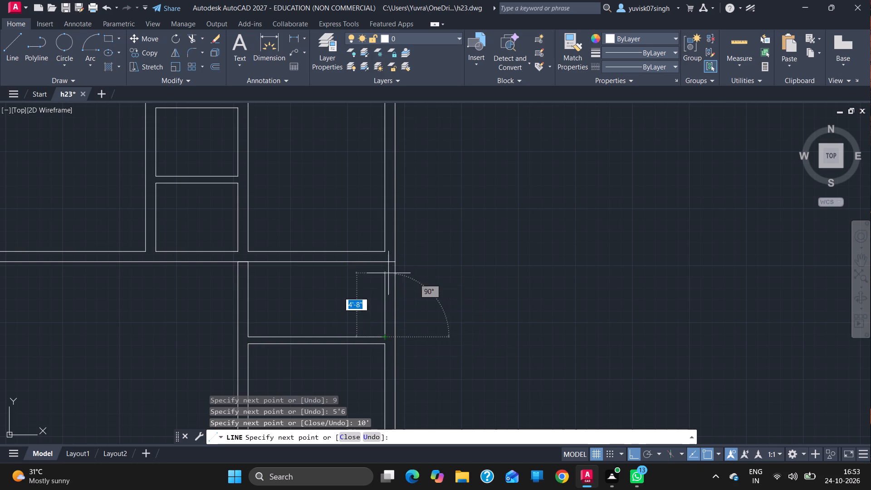
pyautogui.click(383, 263)
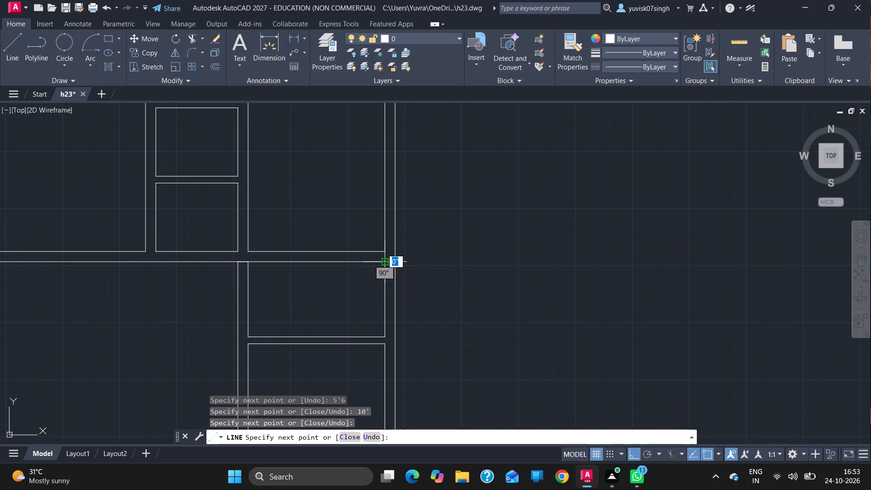
pyautogui.press('Escape')
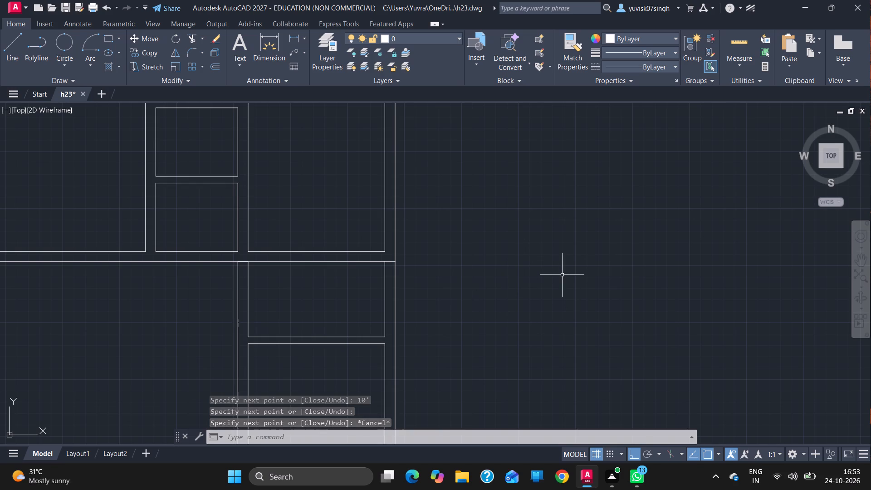
# Measure the width of the northwest room's north window in the original plan with a temporary line, and cancel it.
pyautogui.keyDown('ctrl'); pyautogui.scroll(-5, 562, 275); pyautogui.keyUp('ctrl')
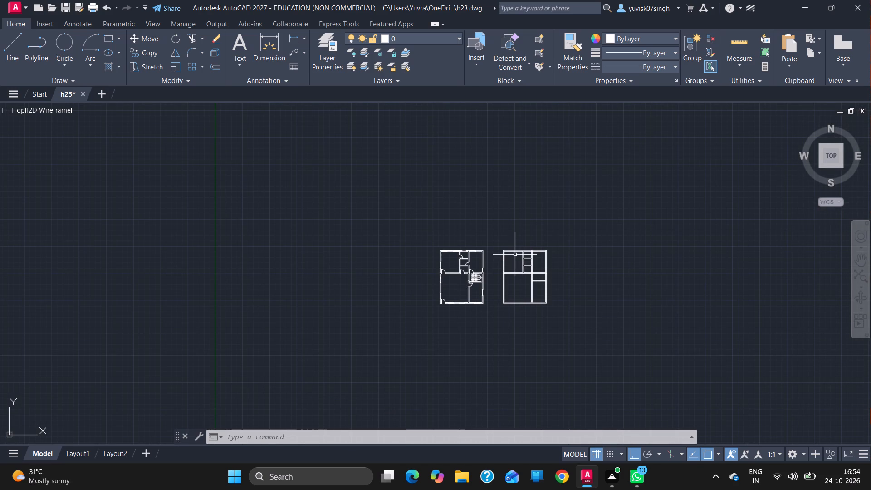
pyautogui.keyDown('ctrl'); pyautogui.scroll(3, 515, 255); pyautogui.keyUp('ctrl')
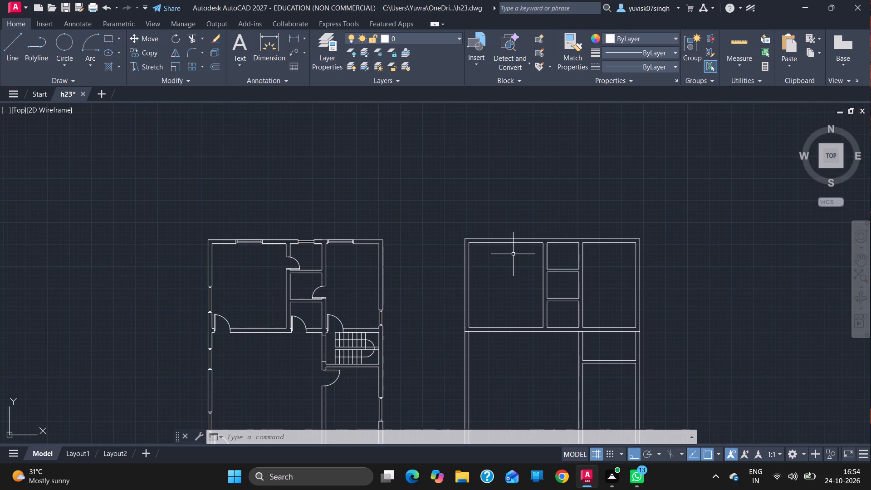
pyautogui.keyDown('ctrl'); pyautogui.scroll(1, 513, 254); pyautogui.keyUp('ctrl')
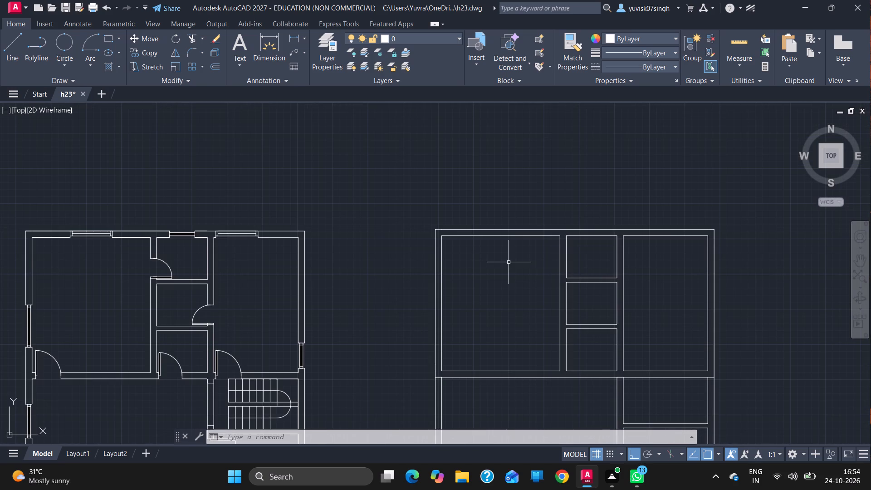
pyautogui.keyDown('ctrl'); pyautogui.scroll(4, 509, 262); pyautogui.keyUp('ctrl')
pyautogui.keyDown('ctrl'); pyautogui.scroll(-2, 509, 262); pyautogui.keyUp('ctrl')
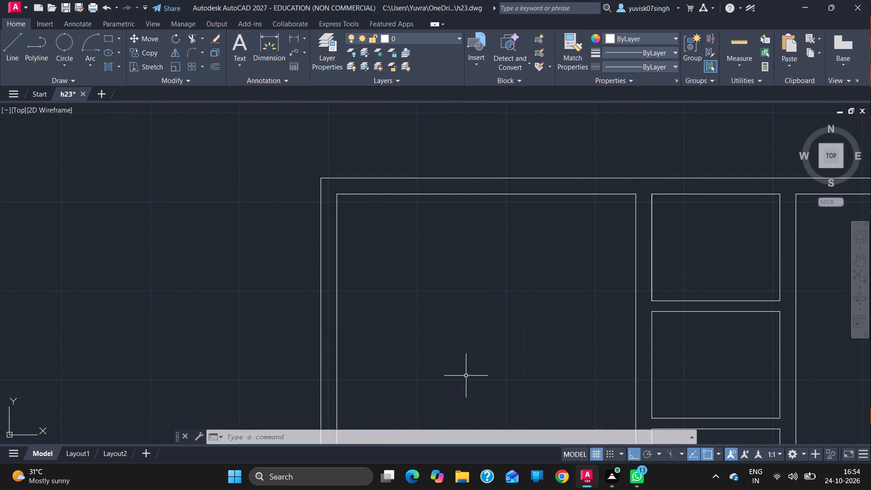
pyautogui.keyDown('ctrl'); pyautogui.scroll(-8, 466, 376); pyautogui.keyUp('ctrl')
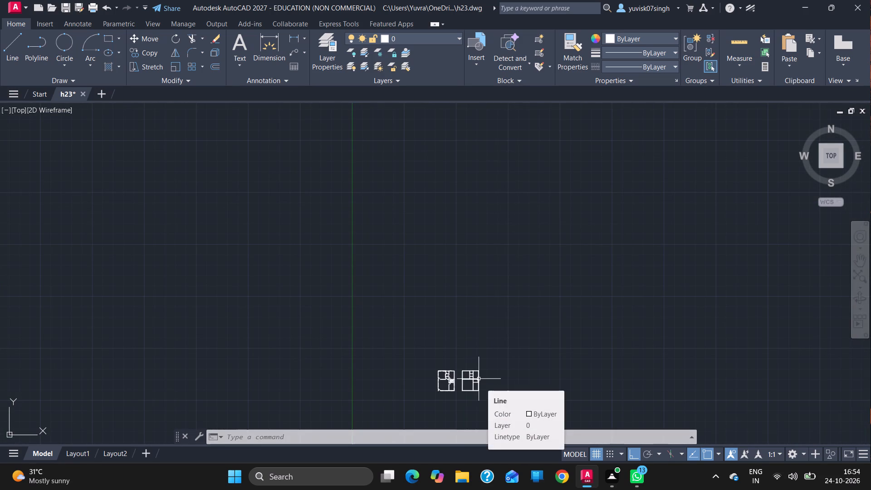
pyautogui.keyDown('ctrl'); pyautogui.scroll(6, 479, 379); pyautogui.keyUp('ctrl')
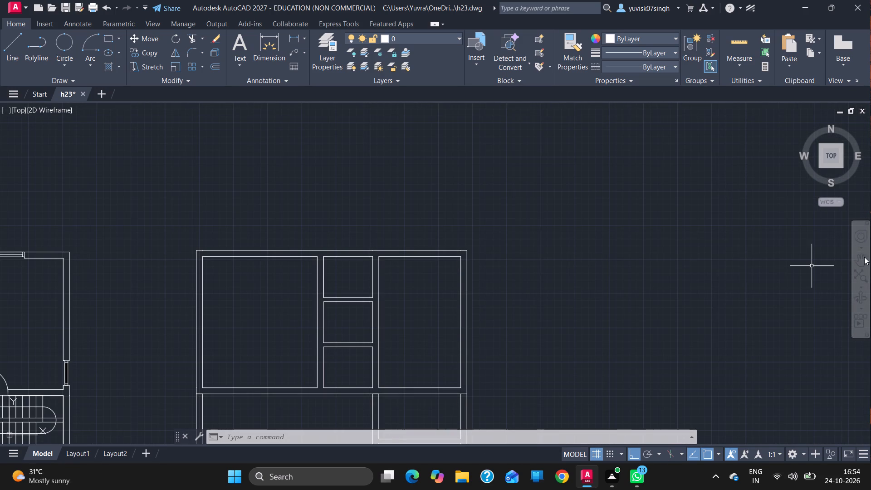
pyautogui.click(863, 258)
pyautogui.moveTo(293, 306); pyautogui.dragTo(501, 300)
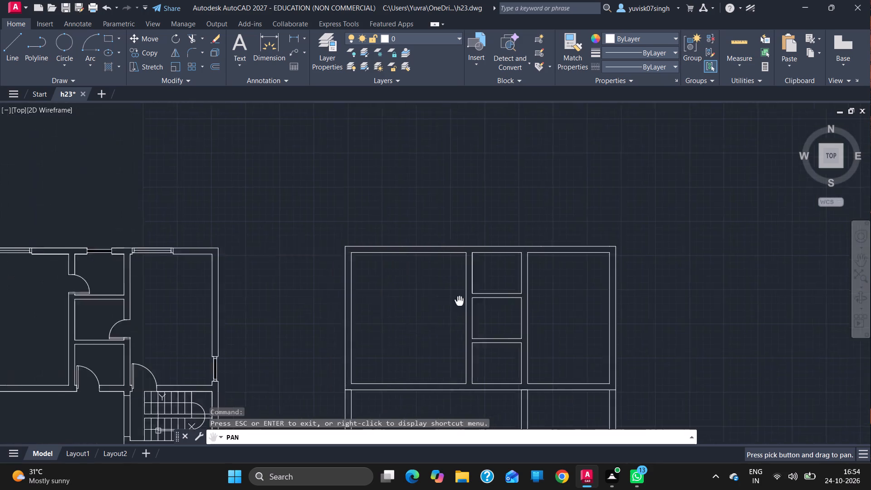
pyautogui.moveTo(501, 300); pyautogui.dragTo(604, 293)
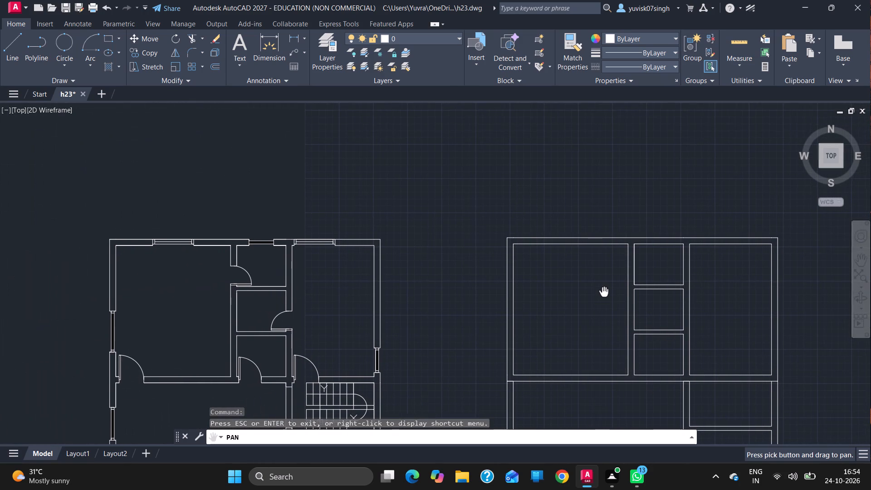
pyautogui.moveTo(604, 293); pyautogui.dragTo(603, 292)
pyautogui.press('Escape')
pyautogui.click(13, 49)
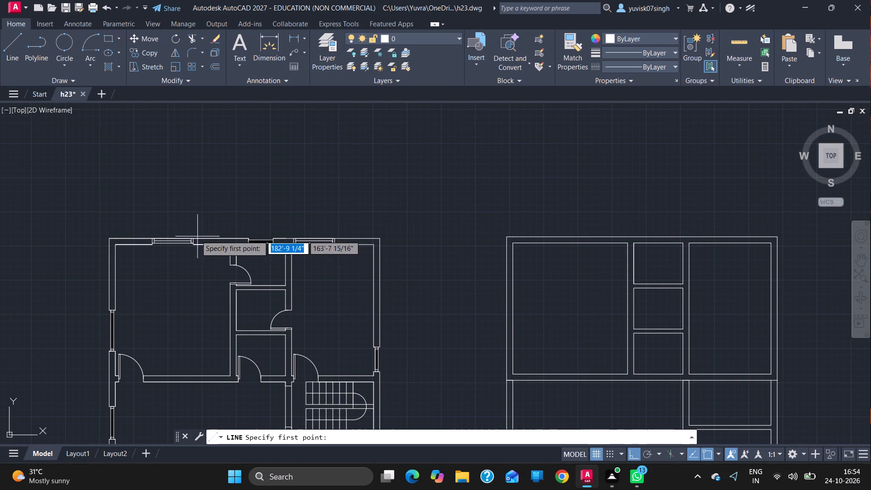
pyautogui.moveTo(194, 236); pyautogui.dragTo(150, 238)
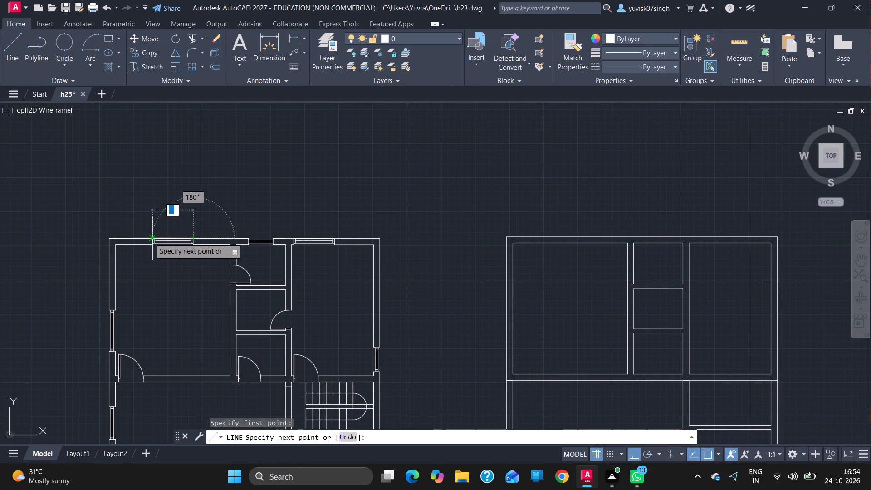
pyautogui.moveTo(150, 238); pyautogui.dragTo(577, 265)
pyautogui.press('Escape')
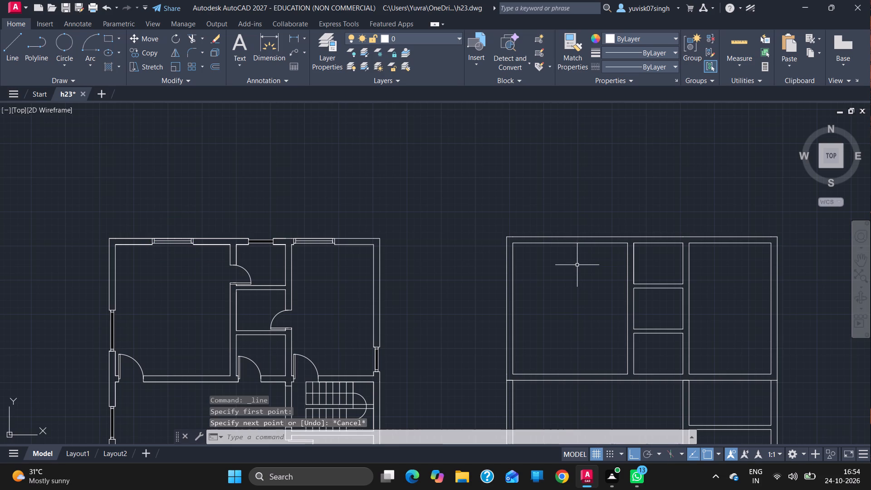
# Outline a window opening in the new northwest room's north wall, 10" east of its inner northwest corner, 5' wide across the wall thickness.
pyautogui.keyDown('ctrl'); pyautogui.scroll(2, 577, 265); pyautogui.keyUp('ctrl')
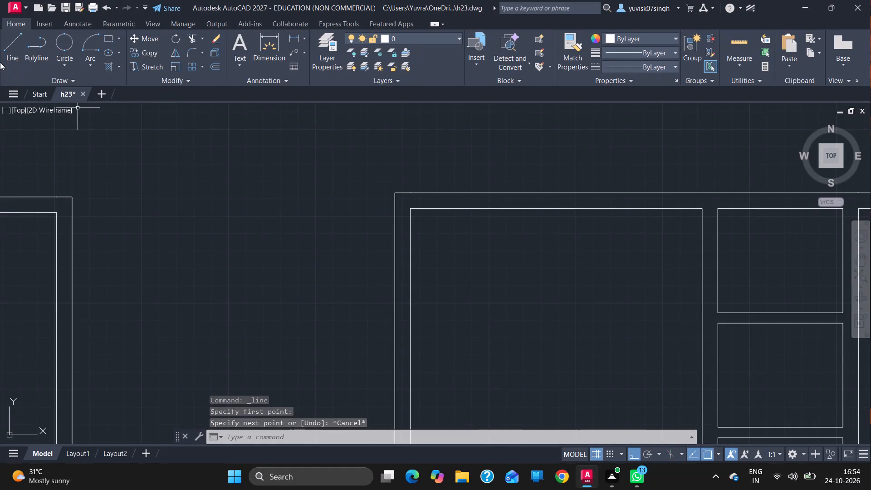
pyautogui.click(5, 55)
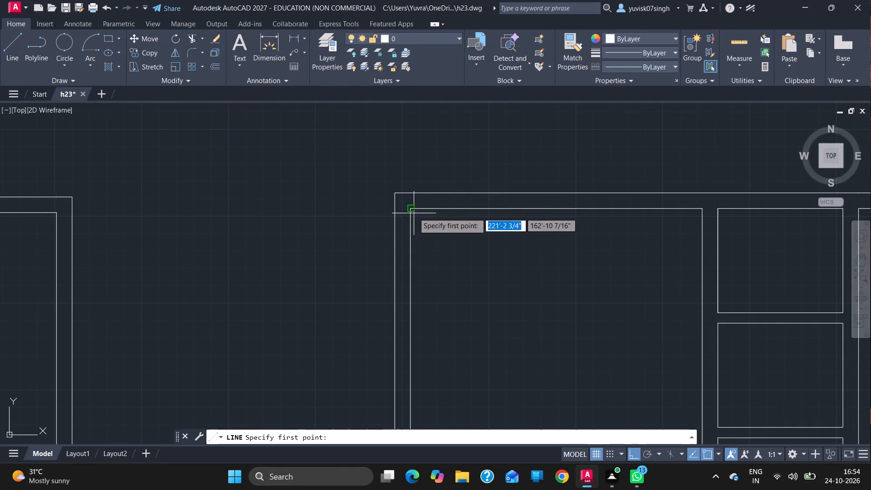
pyautogui.moveTo(412, 210); pyautogui.dragTo(426, 211)
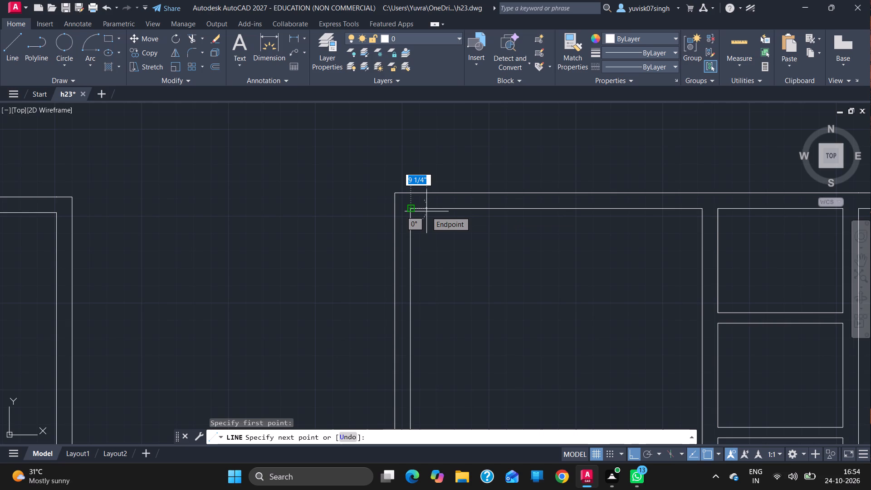
pyautogui.press('1')
pyautogui.press('0')
pyautogui.press('Return')
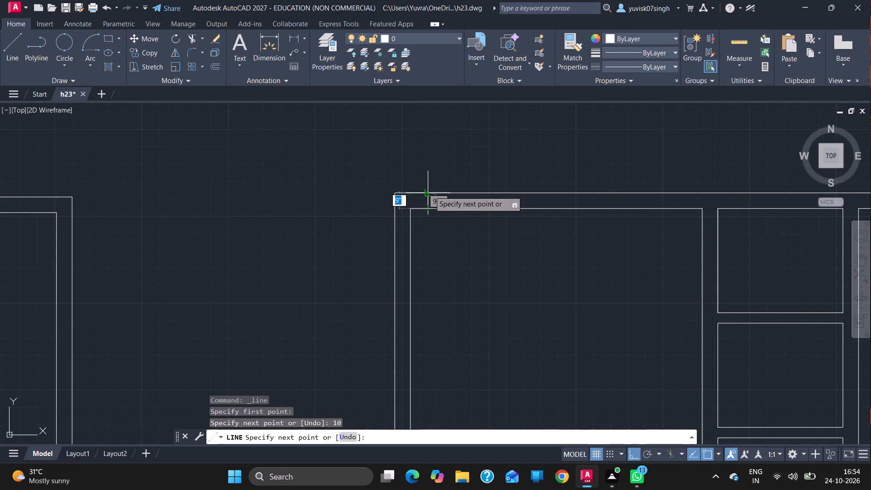
pyautogui.moveTo(430, 191); pyautogui.dragTo(513, 176)
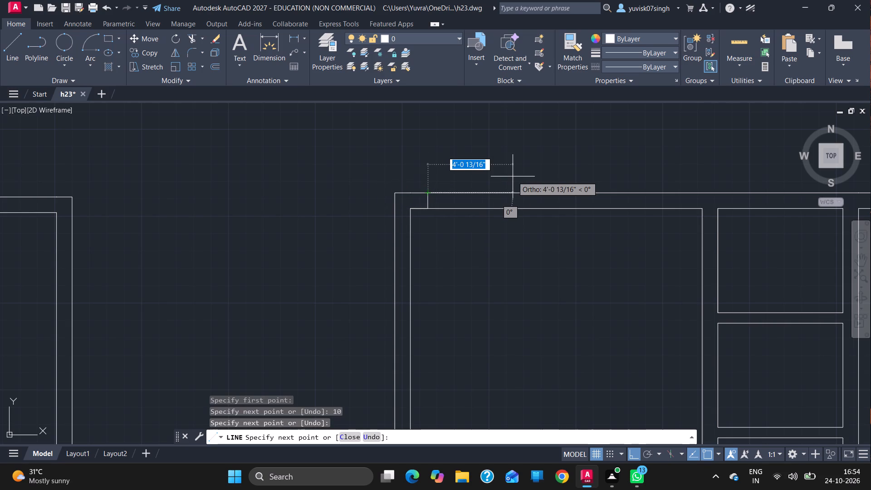
pyautogui.press('5')
pyautogui.press("'")
pyautogui.press('Return')
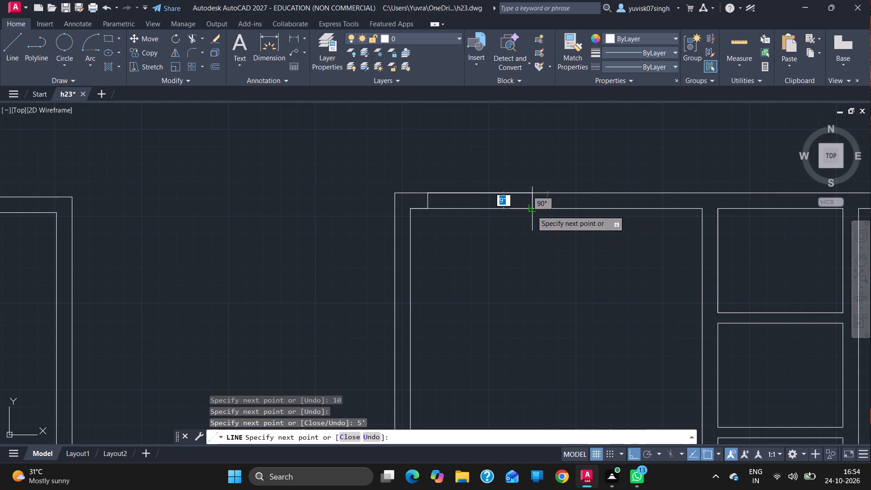
pyautogui.click(532, 211)
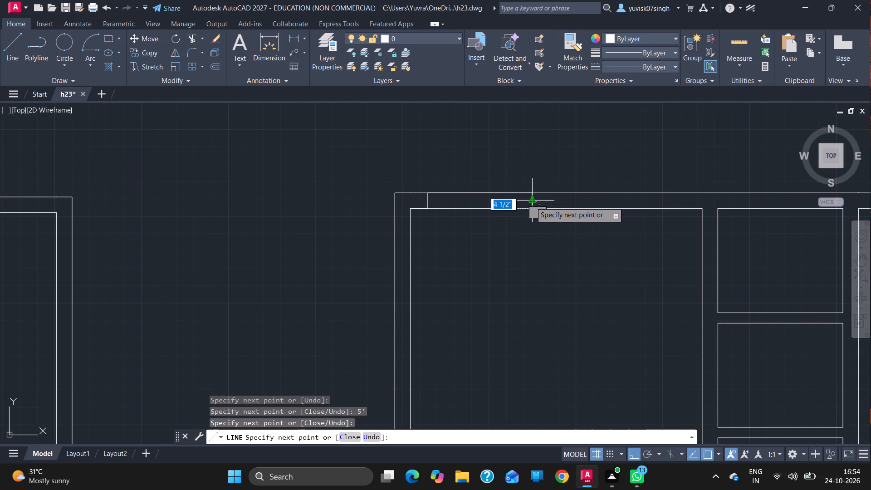
# Continue the line 2" north, west to the opening's opposite jamb, 3" east, and north to the outer wall face.
pyautogui.press('2')
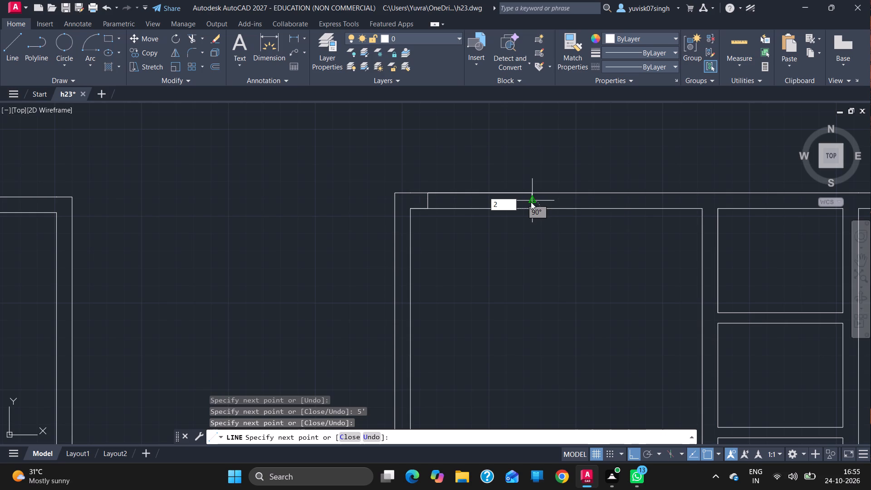
pyautogui.press('Return')
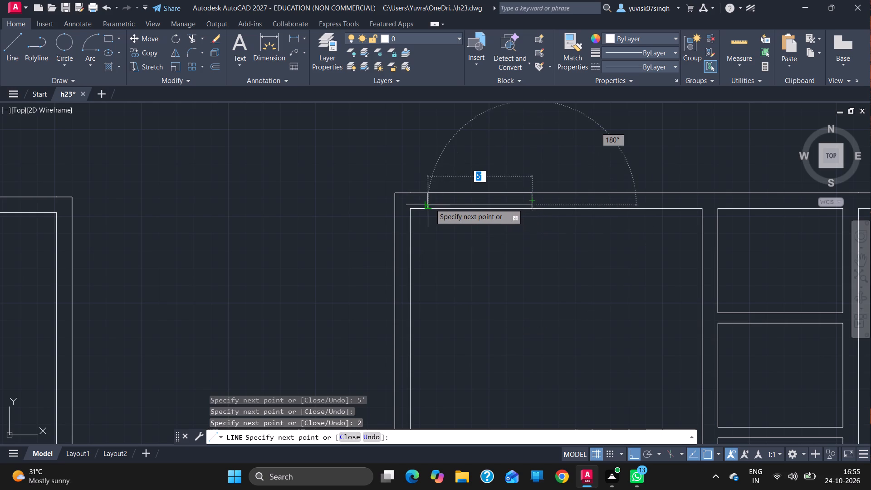
pyautogui.click(430, 204)
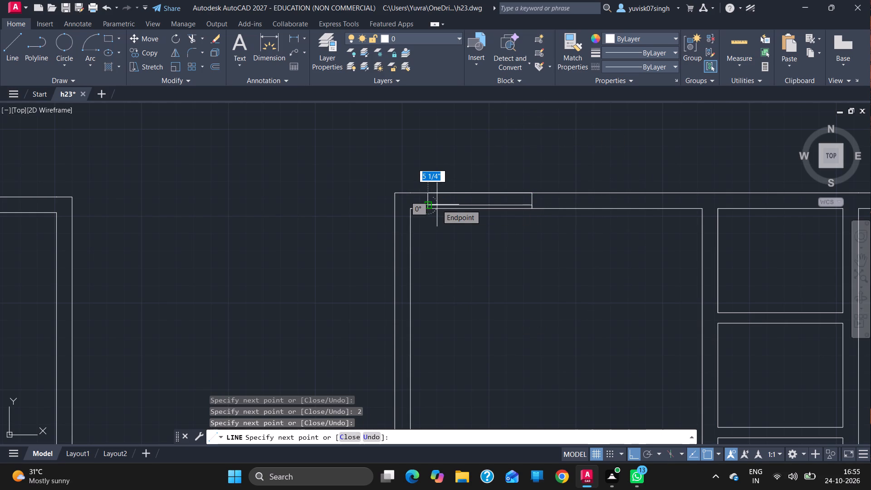
pyautogui.press('3')
pyautogui.press('Return')
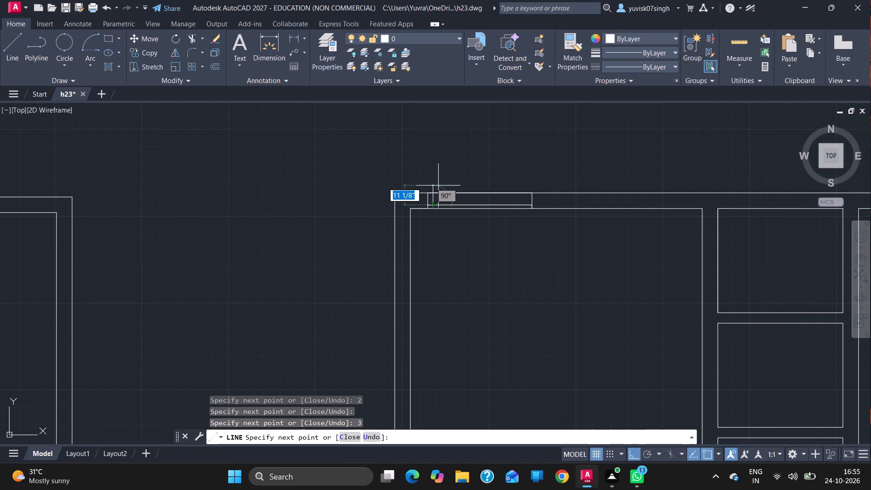
pyautogui.click(435, 192)
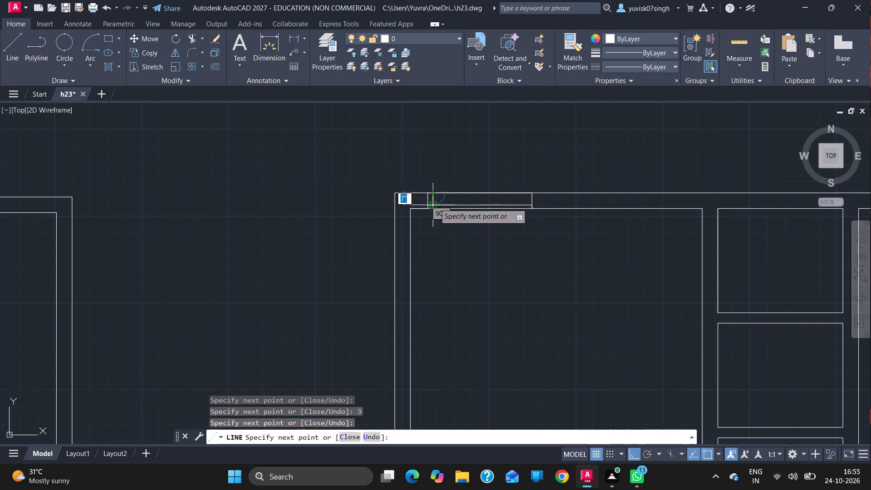
# Complete the northwest room's window frame with a 4'6" line east, a jamb to the outer wall face, and a middle glass line between jambs.
pyautogui.moveTo(435, 205); pyautogui.dragTo(535, 205)
pyautogui.write("4'6")
pyautogui.press('Return')
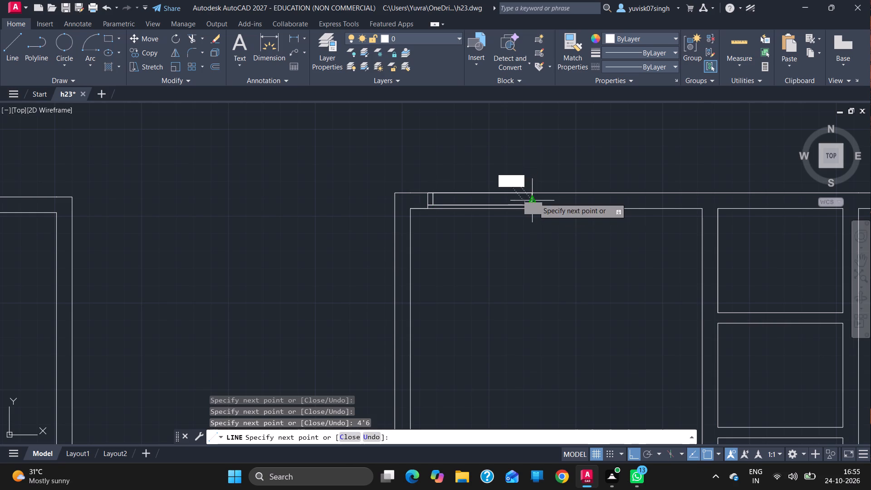
pyautogui.click(524, 191)
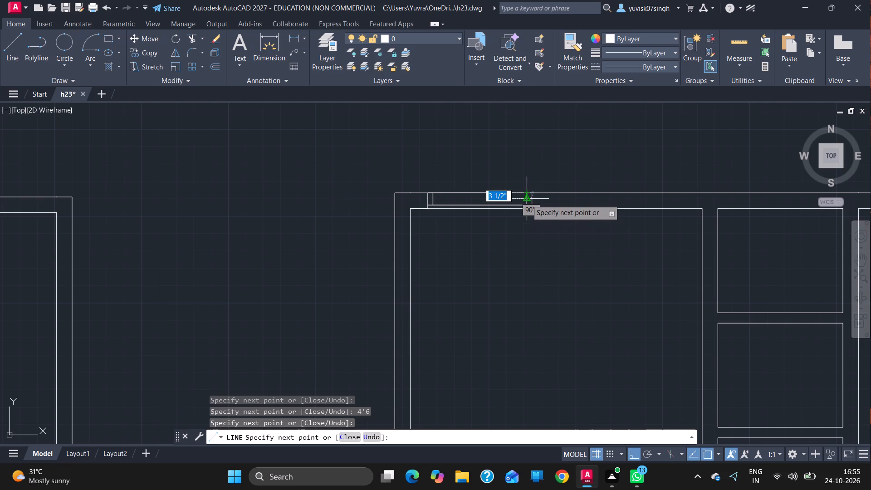
pyautogui.moveTo(527, 200); pyautogui.dragTo(433, 198)
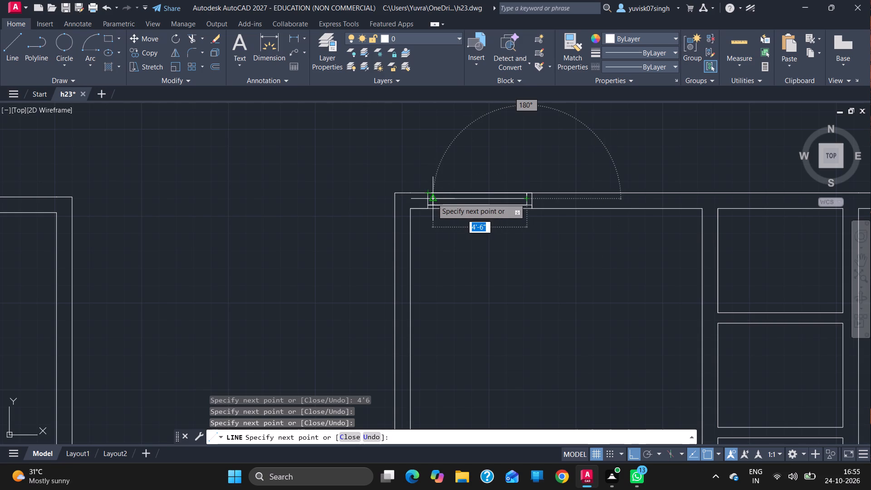
pyautogui.moveTo(433, 198); pyautogui.dragTo(433, 199)
pyautogui.click(433, 199)
pyautogui.press('Escape')
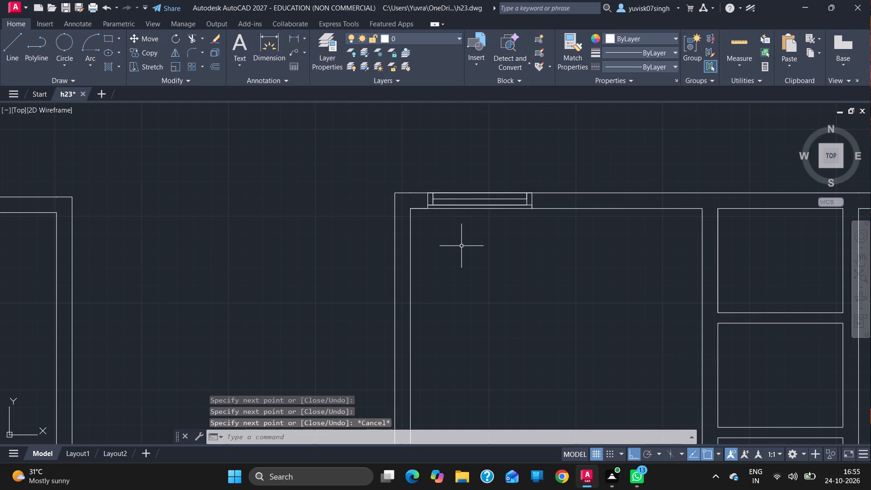
# Trim the inner wall line across the northwest room's window opening.
pyautogui.write('tr')
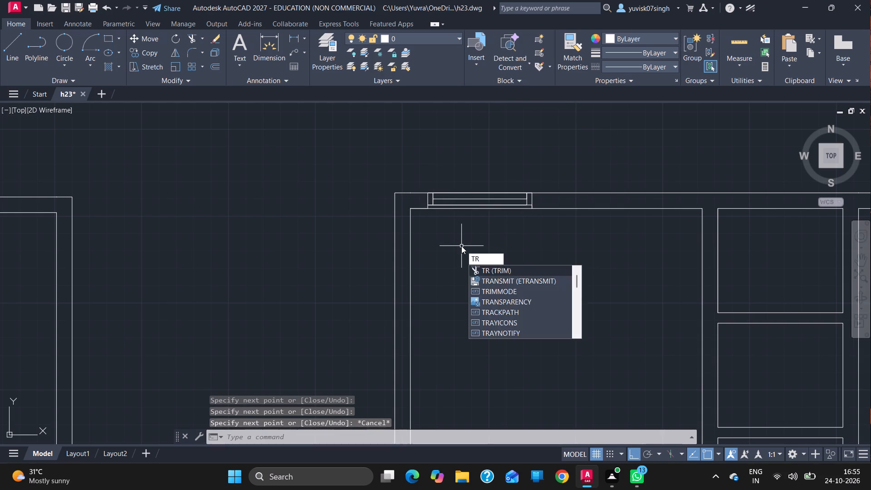
pyautogui.press('Return')
pyautogui.click(463, 210)
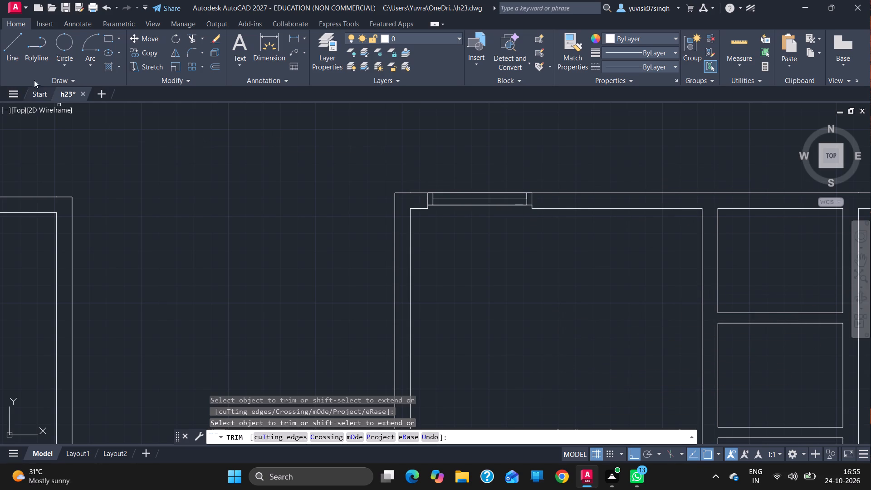
# Outline a 3' wide opening centred in the north wall of the small middle room, starting 1'6" west of the wall's midpoint.
pyautogui.click(15, 48)
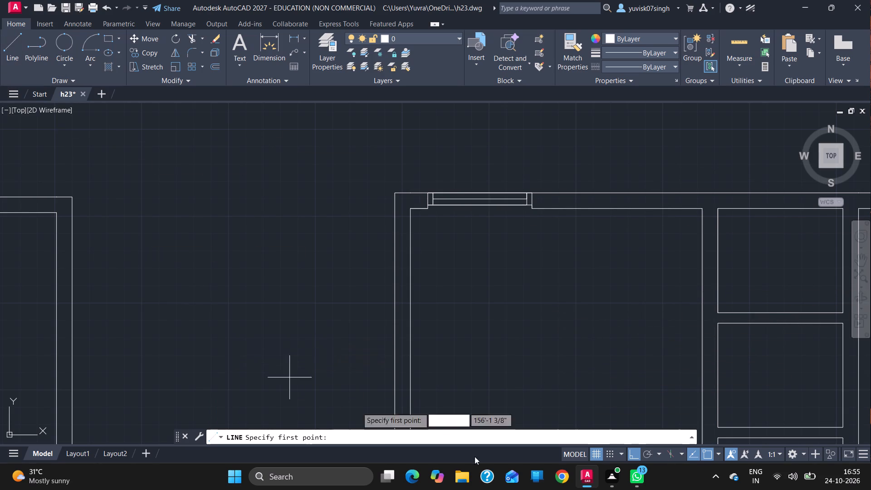
pyautogui.click(858, 257)
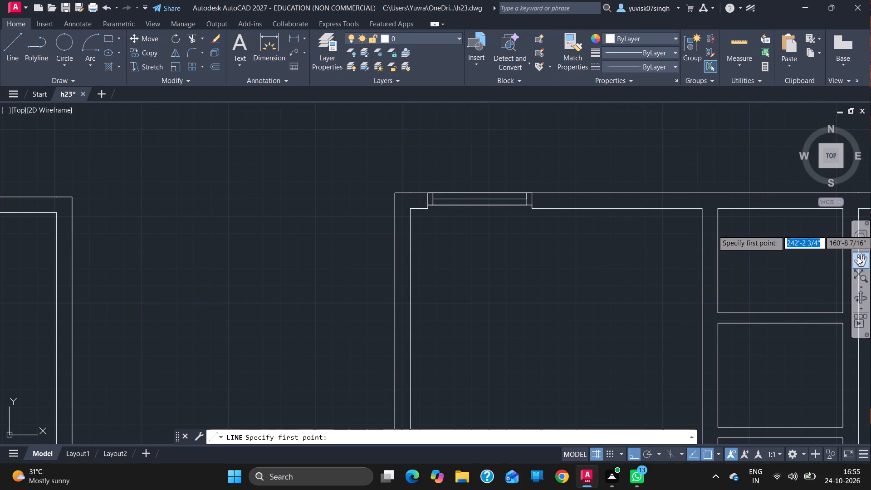
pyautogui.moveTo(719, 297); pyautogui.dragTo(348, 274)
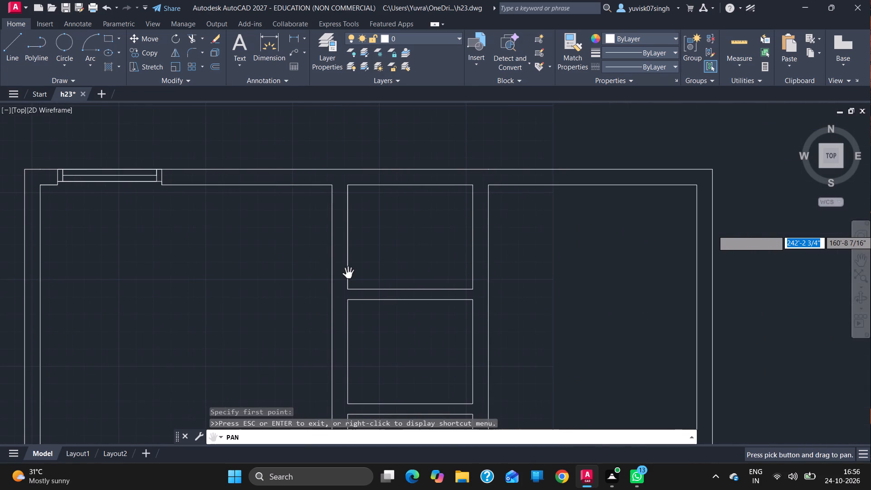
pyautogui.press('Escape')
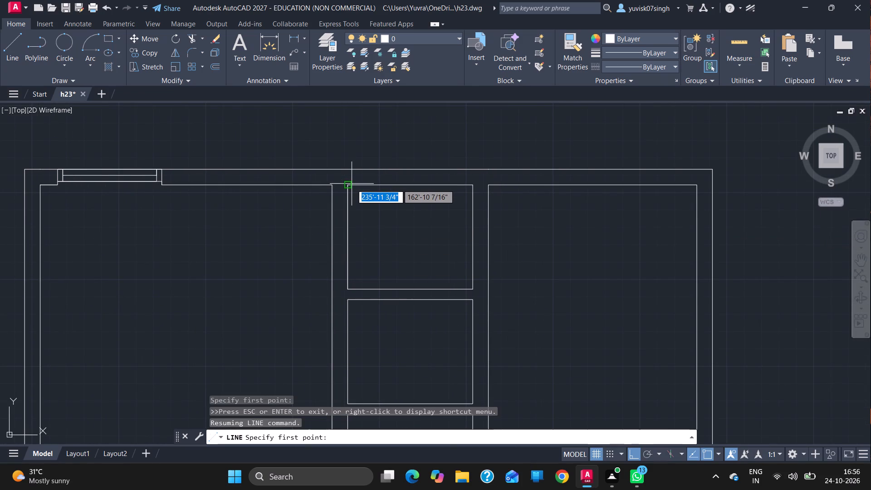
pyautogui.click(347, 185)
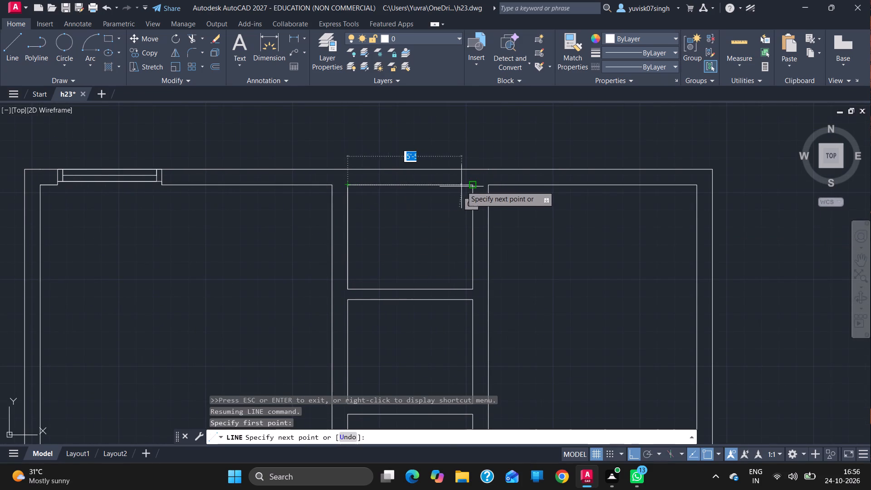
pyautogui.moveTo(473, 185); pyautogui.dragTo(412, 184)
pyautogui.moveTo(412, 184); pyautogui.dragTo(381, 185)
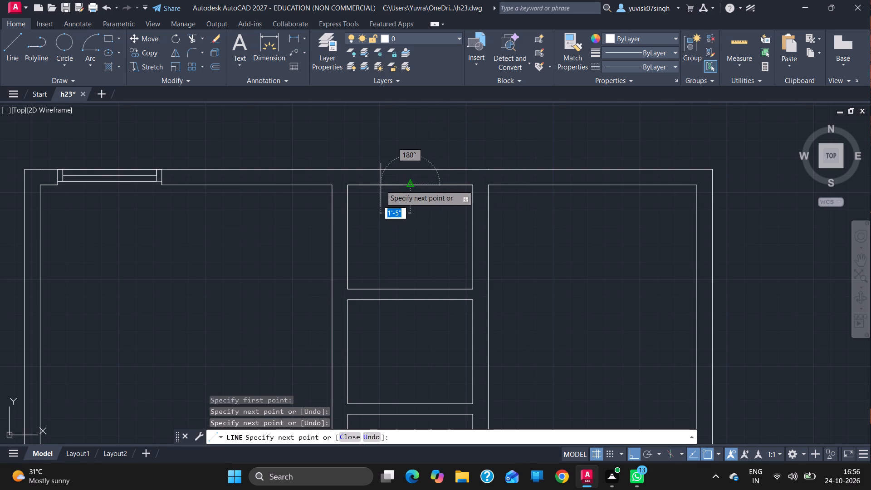
pyautogui.write("1'6")
pyautogui.press('Return')
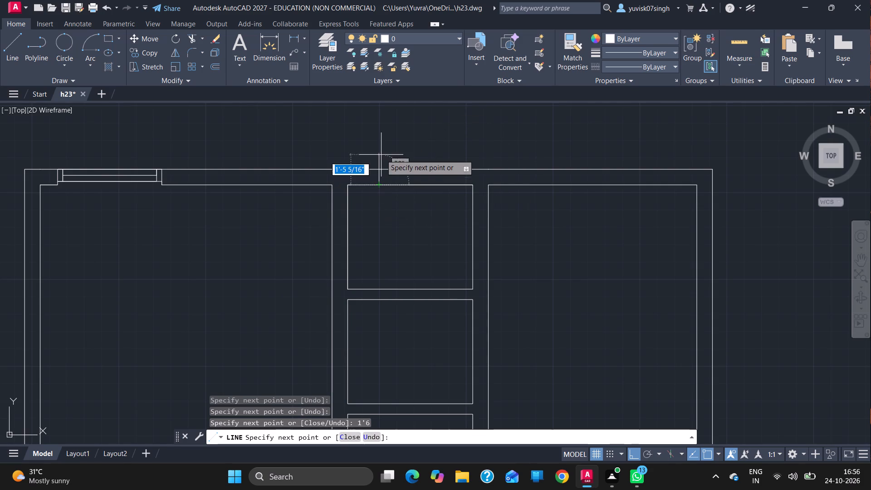
pyautogui.moveTo(377, 168); pyautogui.dragTo(431, 167)
pyautogui.write("3'")
pyautogui.press('Return')
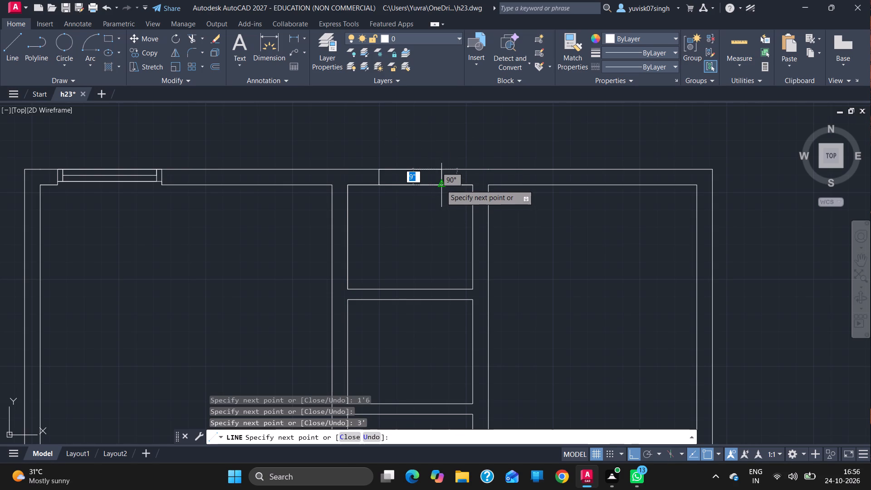
pyautogui.click(441, 185)
pyautogui.press('Escape')
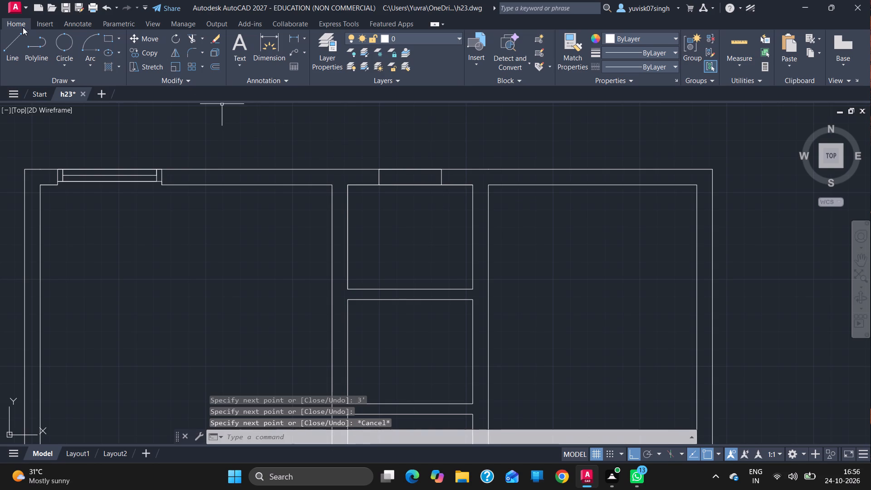
# Draw two window lines across the 3' opening, the first 2.25" north of the inner wall face and the second 4.5" beyond it.
pyautogui.click(13, 35)
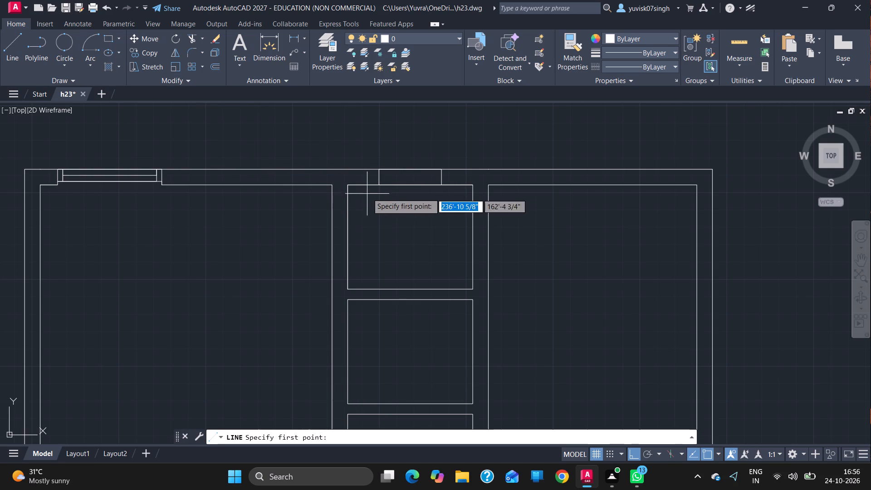
pyautogui.moveTo(378, 186); pyautogui.dragTo(379, 181)
pyautogui.write("2'25")
pyautogui.press('Return')
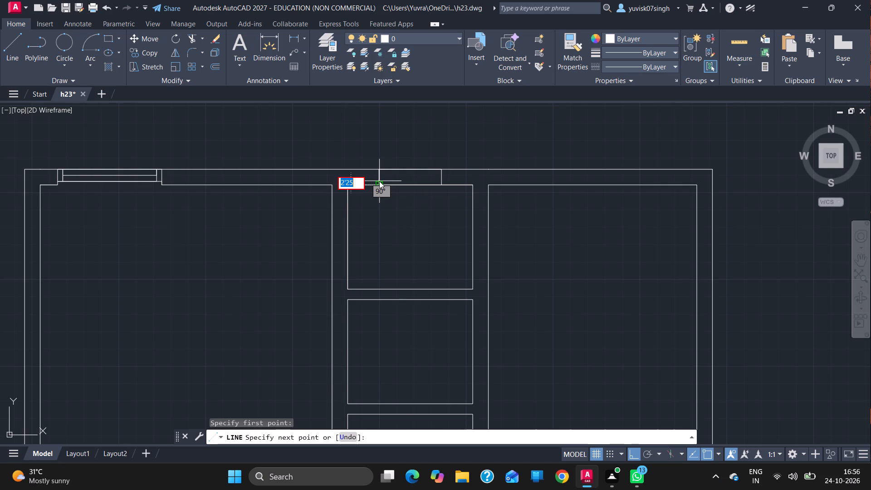
pyautogui.press('BackSpace')
pyautogui.write('2.25')
pyautogui.press('Return')
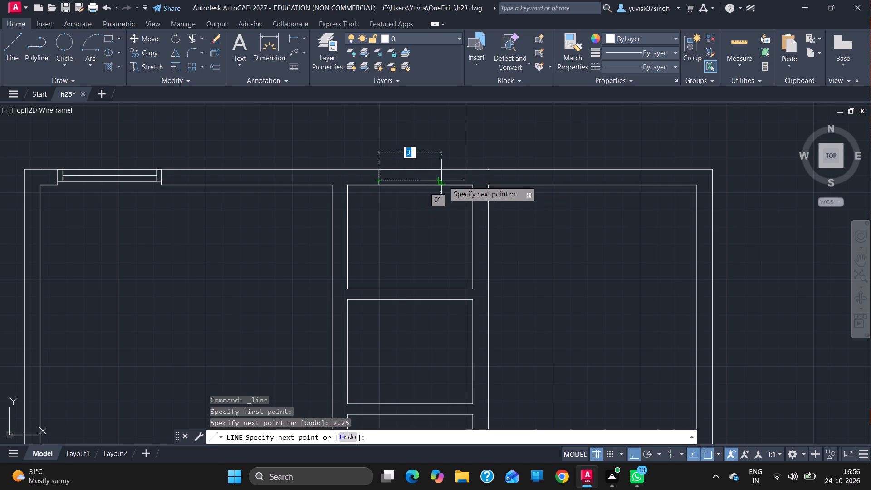
pyautogui.moveTo(444, 181); pyautogui.dragTo(445, 145)
pyautogui.write('4.5')
pyautogui.press('Return')
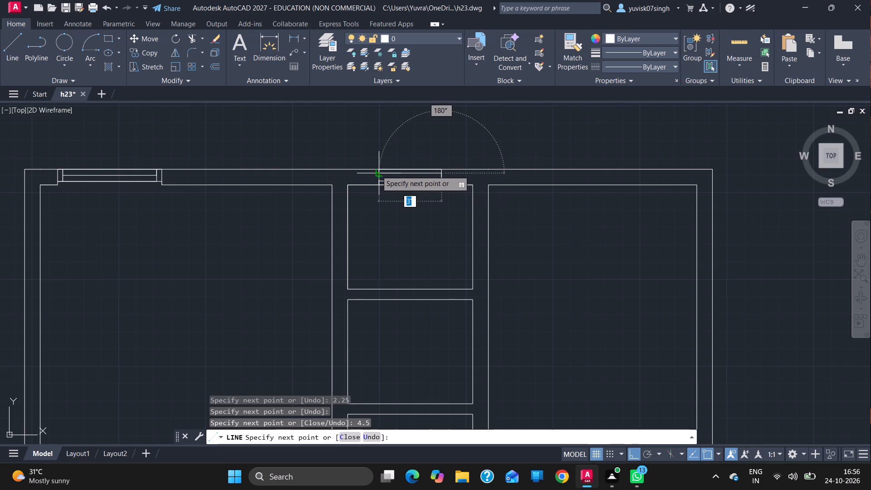
pyautogui.click(377, 171)
pyautogui.press('Escape')
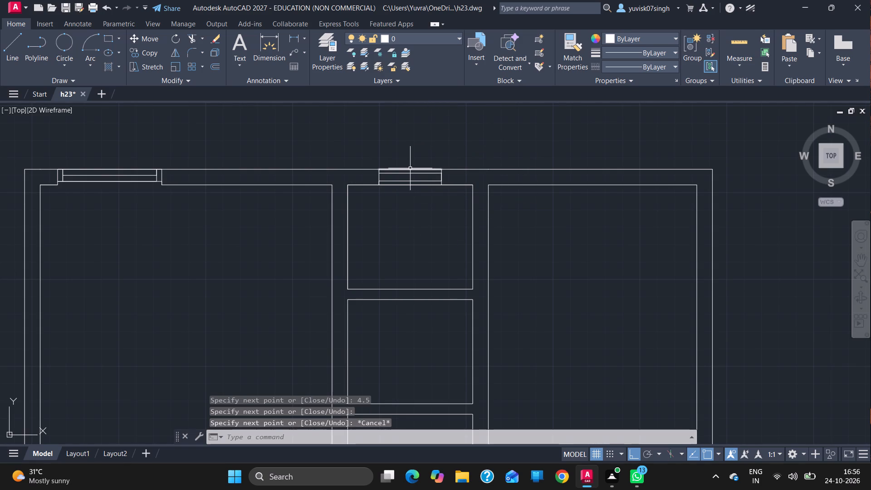
# Erase the duplicate line over the outer wall face and trim both wall face lines across the middle room's 3' opening.
pyautogui.click(410, 168)
pyautogui.press('Delete')
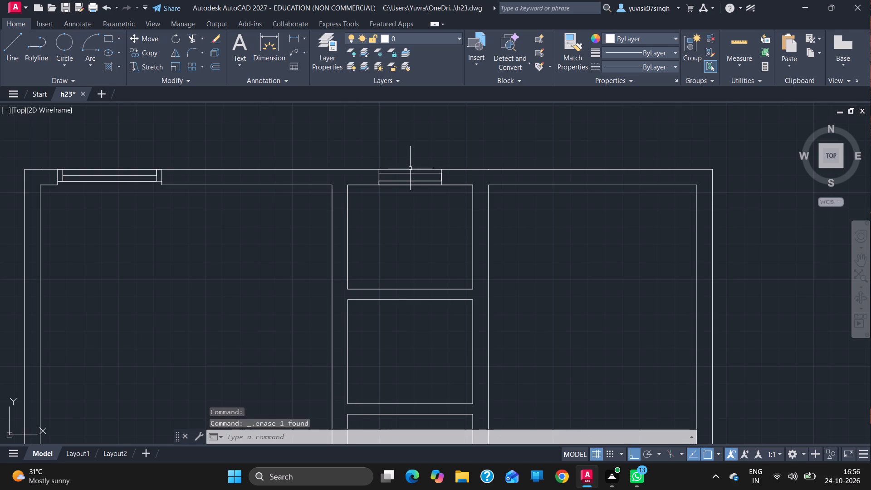
pyautogui.write('tr')
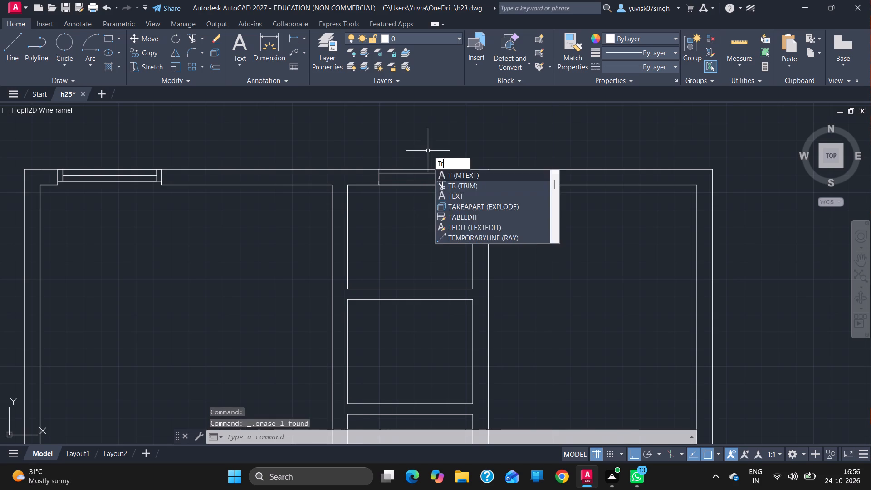
pyautogui.press('Return')
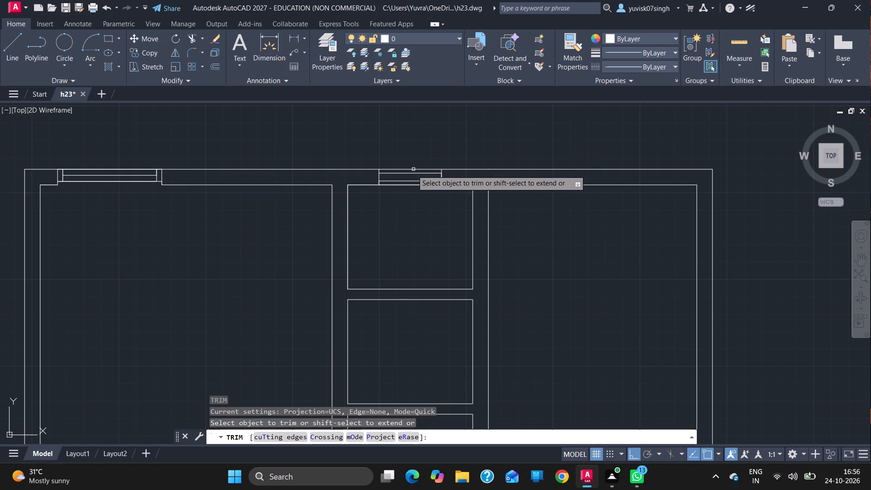
pyautogui.click(416, 168)
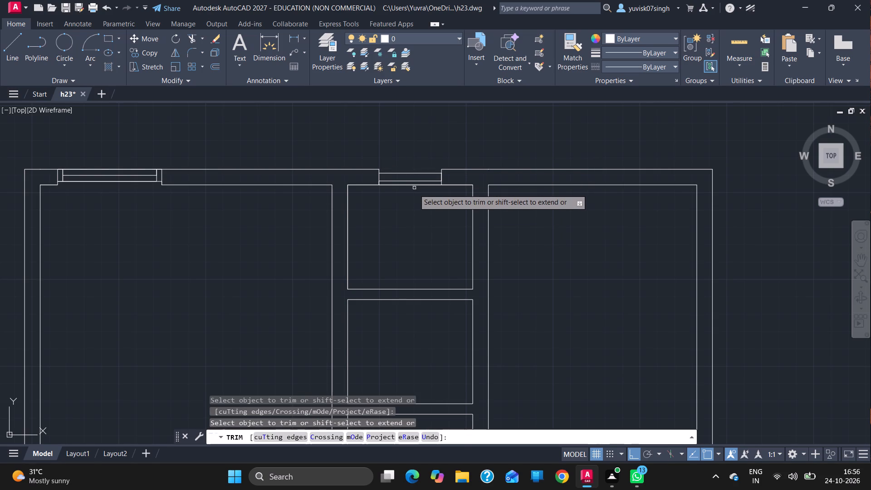
pyautogui.moveTo(412, 186); pyautogui.dragTo(417, 186)
pyautogui.moveTo(417, 186); pyautogui.dragTo(406, 186)
pyautogui.moveTo(406, 186); pyautogui.dragTo(413, 186)
pyautogui.click(413, 186)
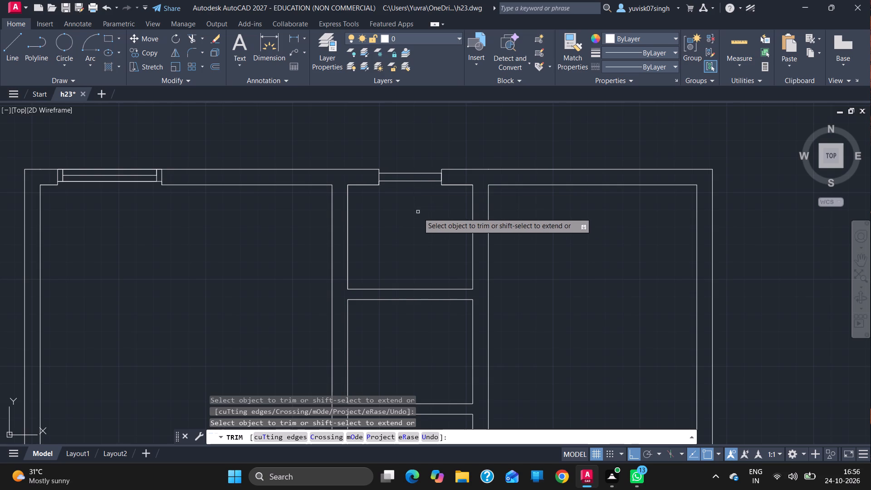
pyautogui.press('Escape')
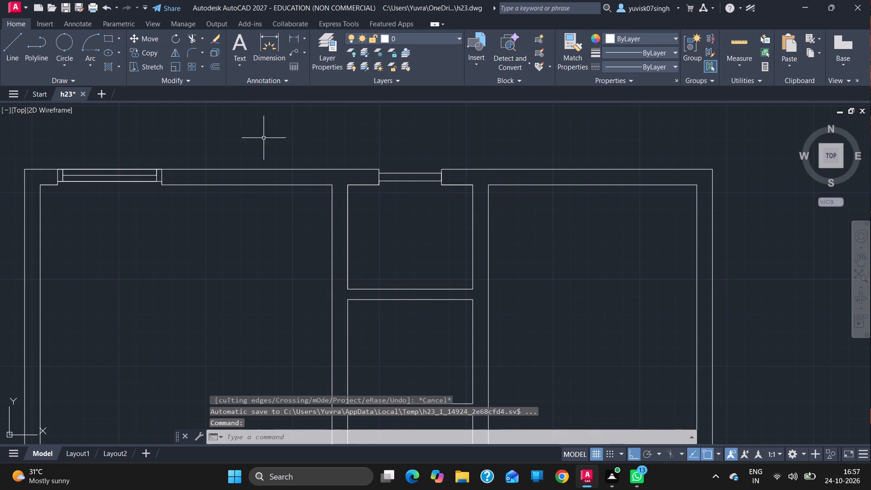
# Outline a window opening in the northeast room's north wall, 8" east of its inner northwest corner, 4'4" wide across the wall thickness.
pyautogui.click(18, 63)
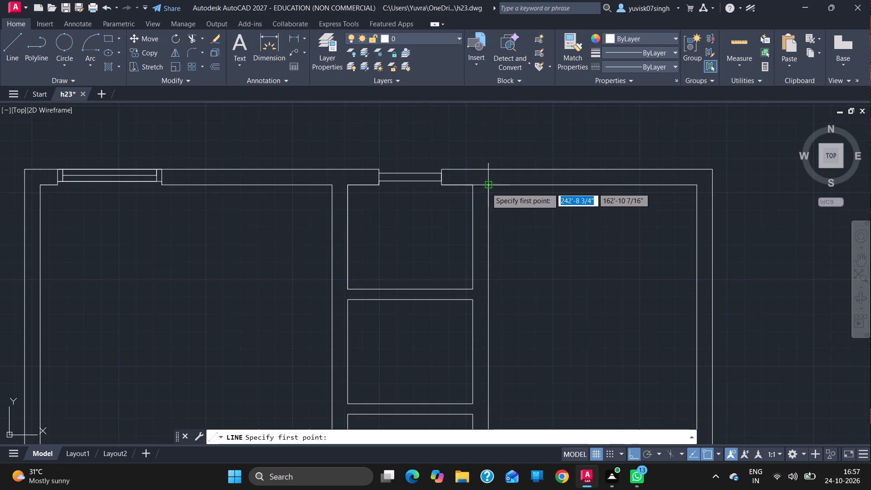
pyautogui.moveTo(488, 186); pyautogui.dragTo(501, 186)
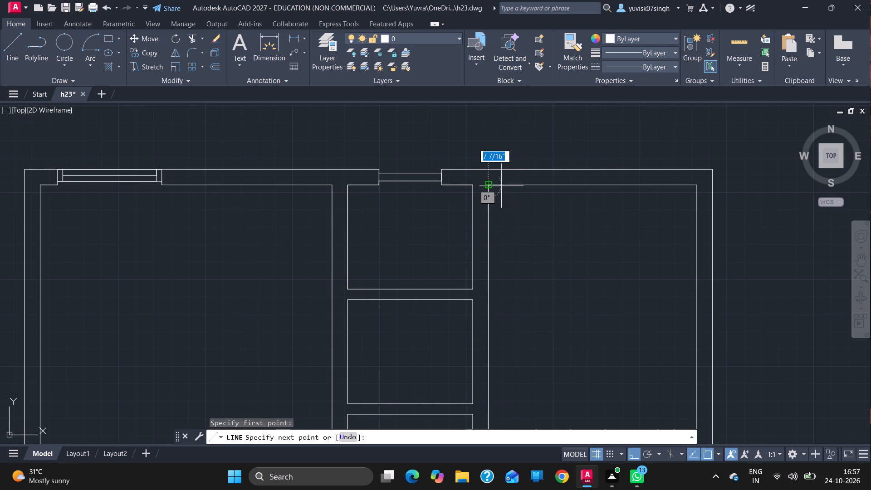
pyautogui.press('8')
pyautogui.press('Return')
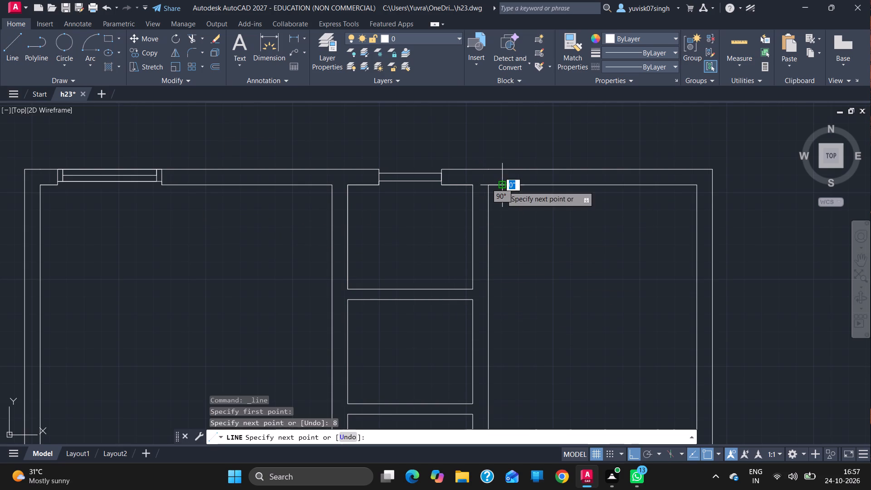
pyautogui.moveTo(500, 166); pyautogui.dragTo(583, 163)
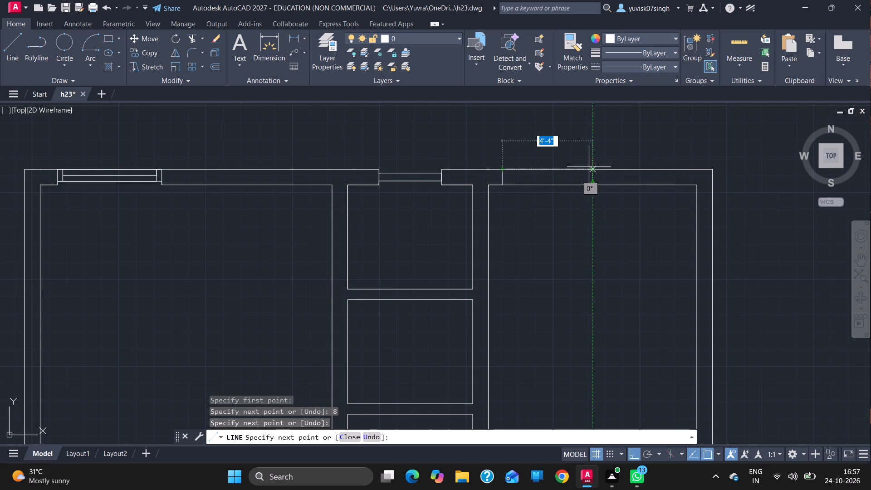
pyautogui.moveTo(591, 167); pyautogui.dragTo(592, 181)
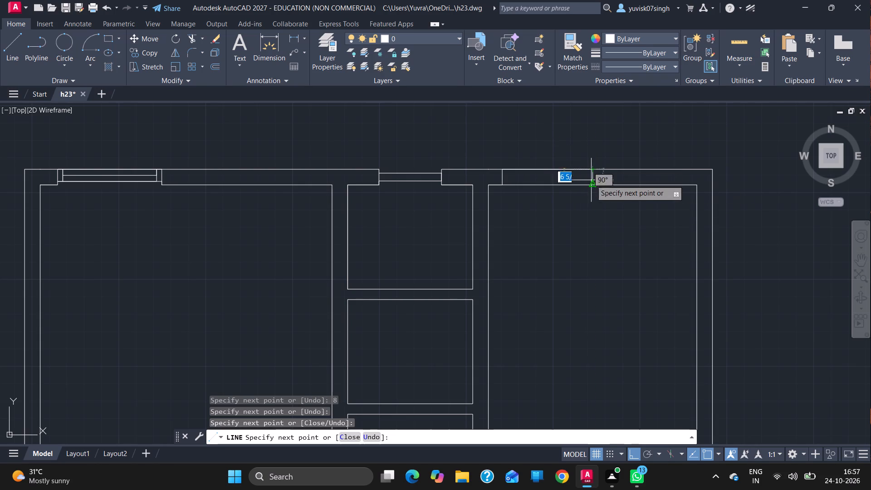
pyautogui.moveTo(592, 181); pyautogui.dragTo(592, 182)
pyautogui.click(592, 182)
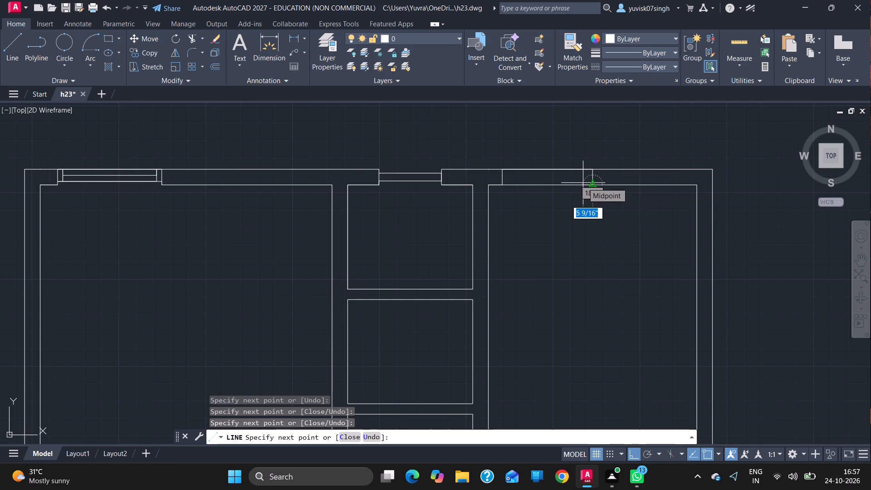
# Frame the northeast window: sill line 2" north of the inner wall face, side lines 3" from the west jamb and 3'10" apart, plus a mid-depth glass line.
pyautogui.press('2')
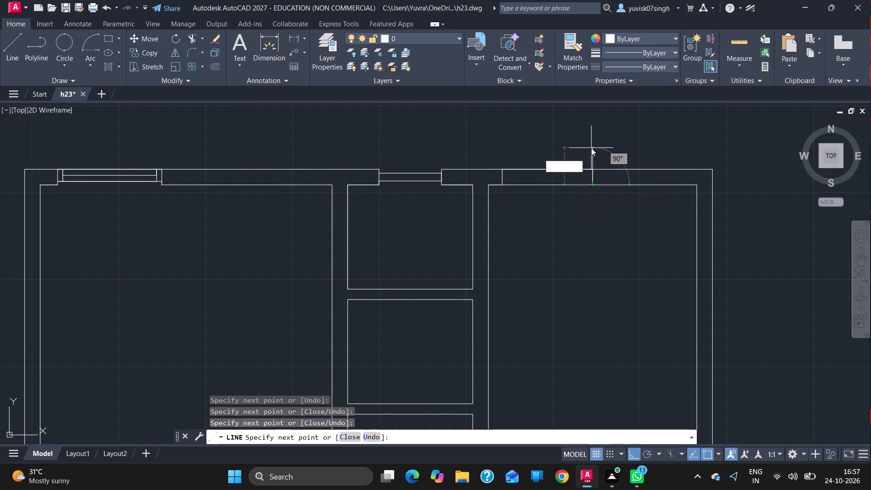
pyautogui.press('Return')
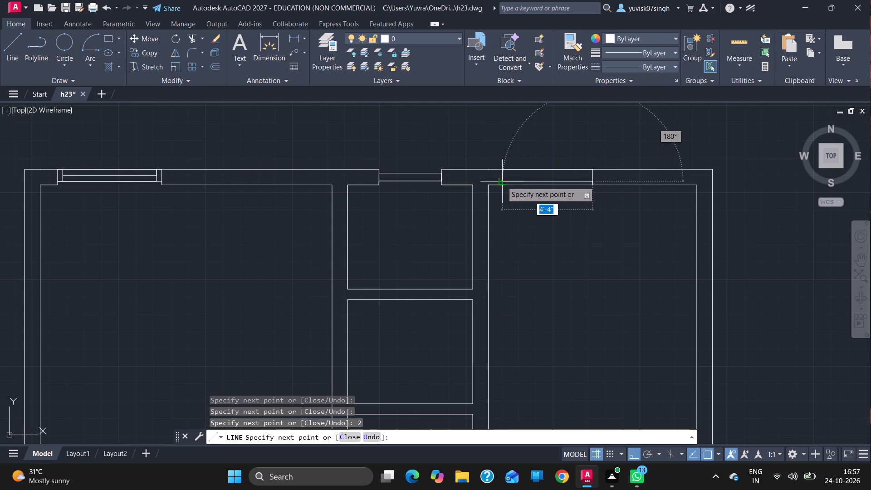
pyautogui.click(502, 181)
pyautogui.press('3')
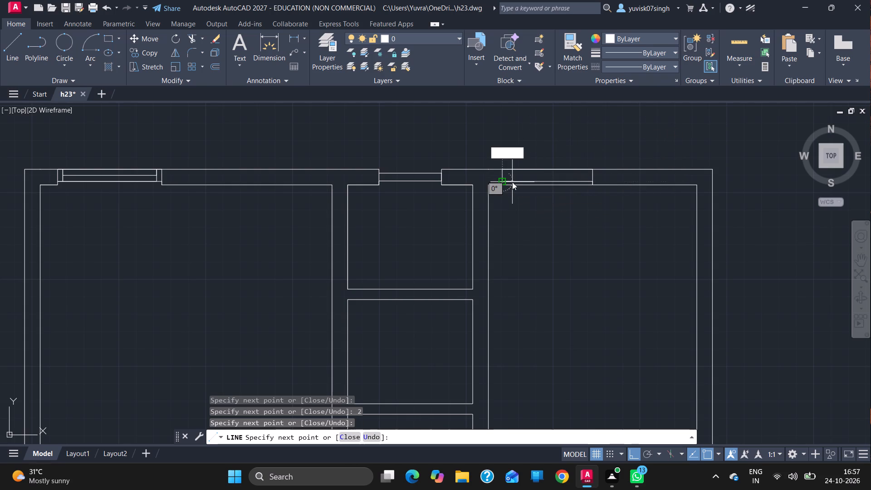
pyautogui.press('Return')
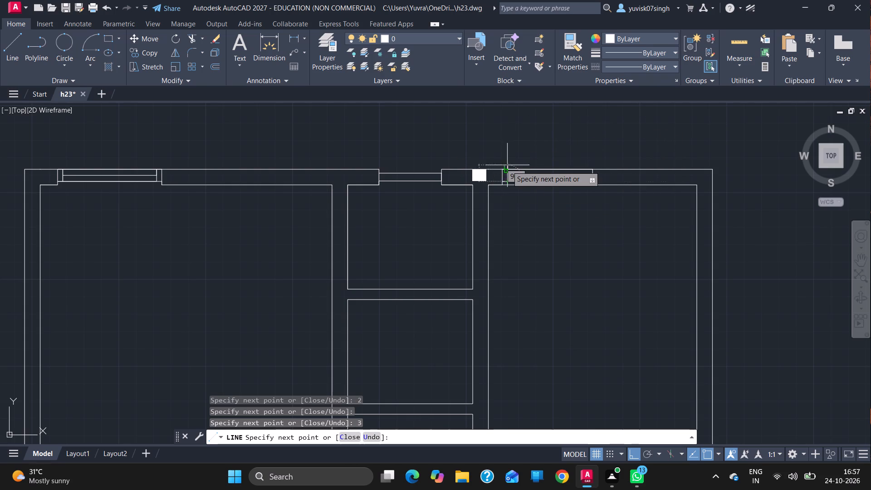
pyautogui.click(507, 167)
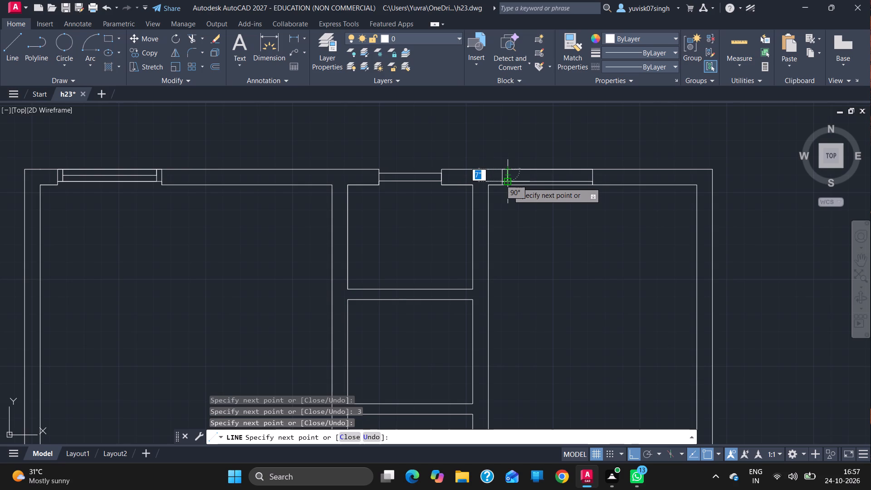
pyautogui.moveTo(508, 182); pyautogui.dragTo(596, 181)
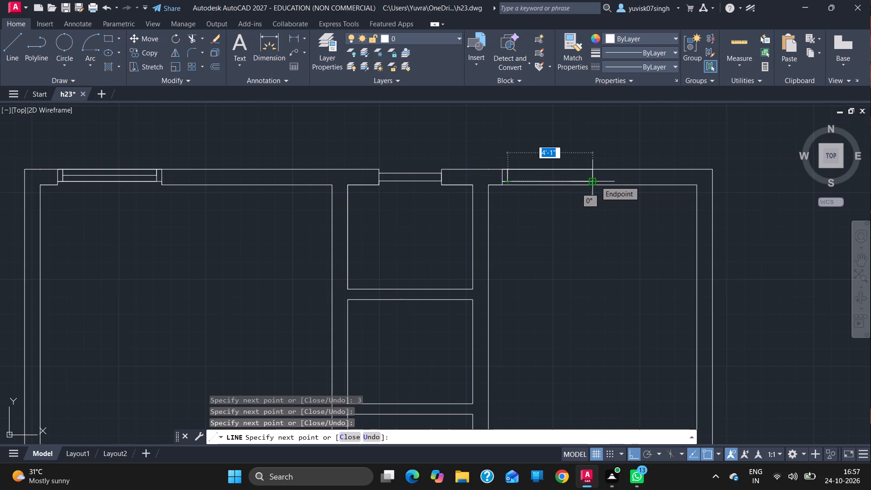
pyautogui.write("3'10")
pyautogui.press('Return')
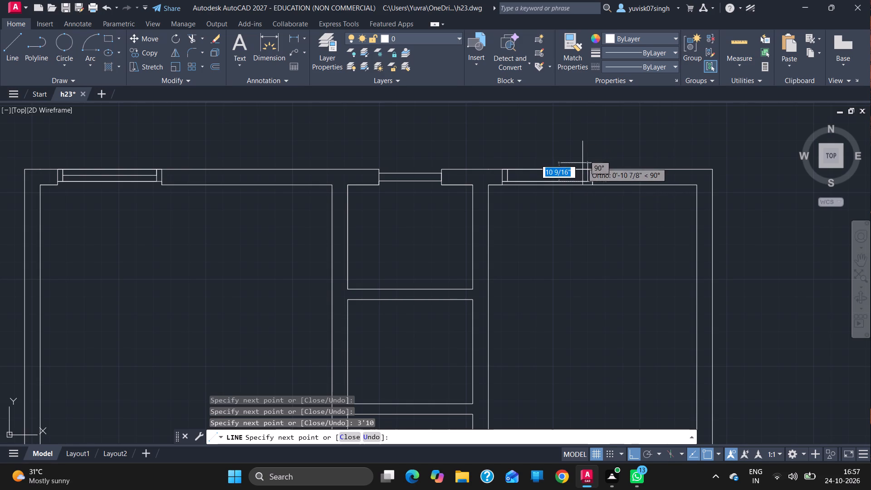
pyautogui.moveTo(586, 170); pyautogui.dragTo(586, 175)
pyautogui.moveTo(586, 175); pyautogui.dragTo(510, 176)
pyautogui.click(510, 176)
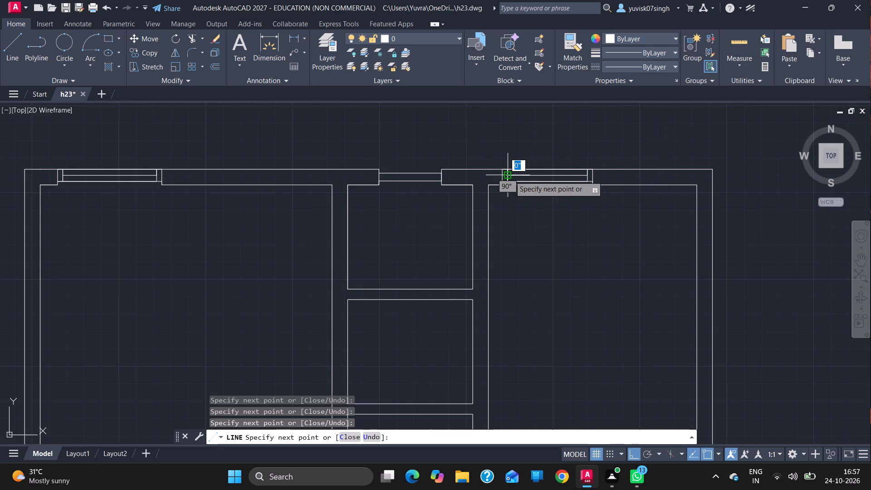
pyautogui.press('Escape')
# Trim the inner wall face line across the northeast room's window opening.
pyautogui.write('tr')
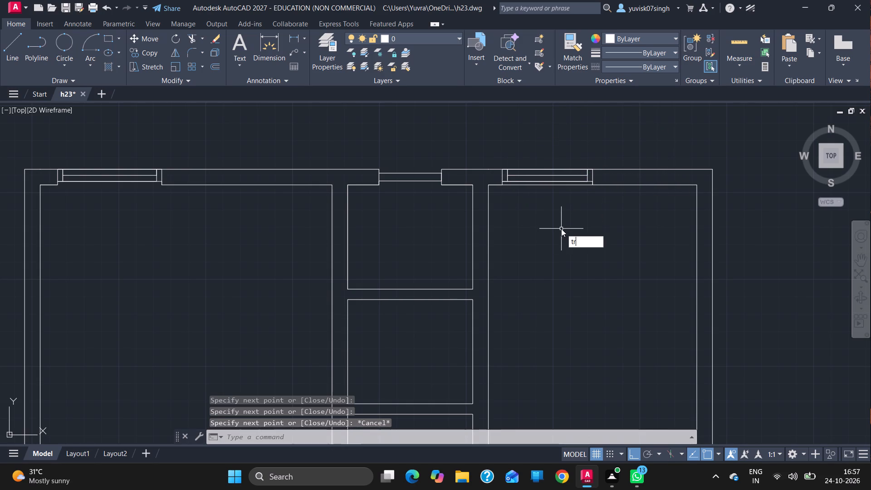
pyautogui.press('Return')
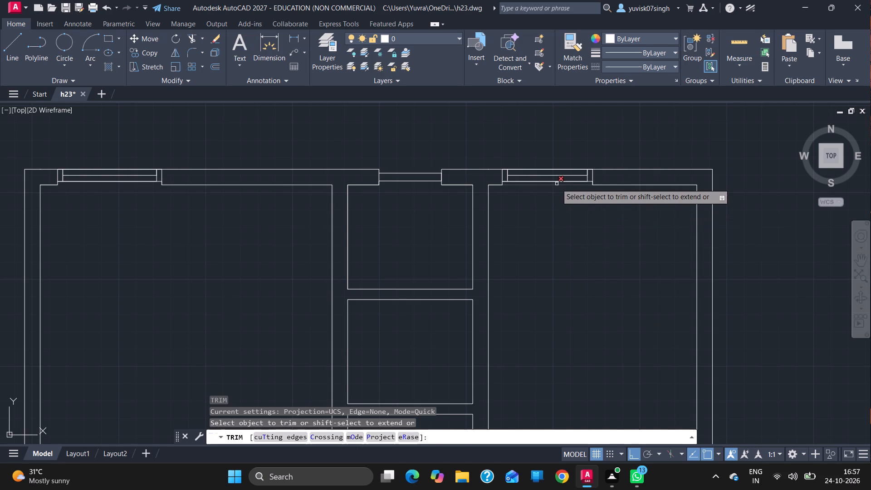
pyautogui.click(557, 184)
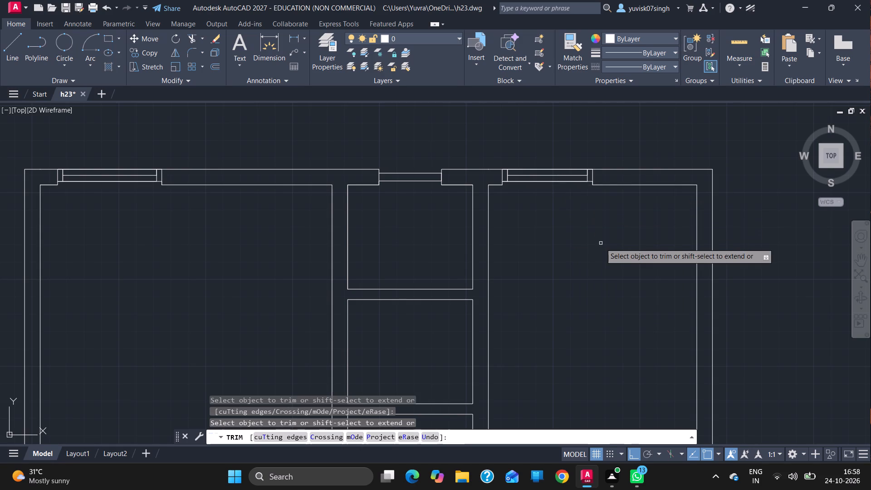
pyautogui.press('Escape')
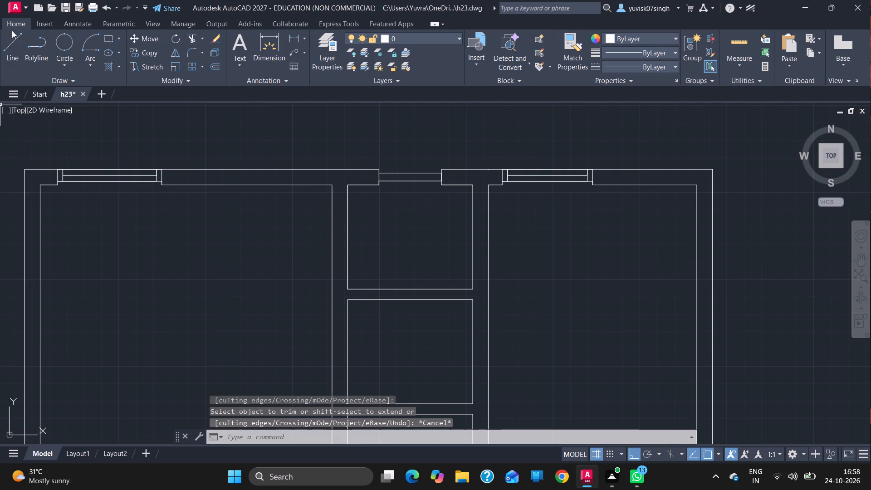
# Draw two guide lines from the inner jamb corners of the middle room's 3' opening south across the room and its south wall.
pyautogui.click(13, 33)
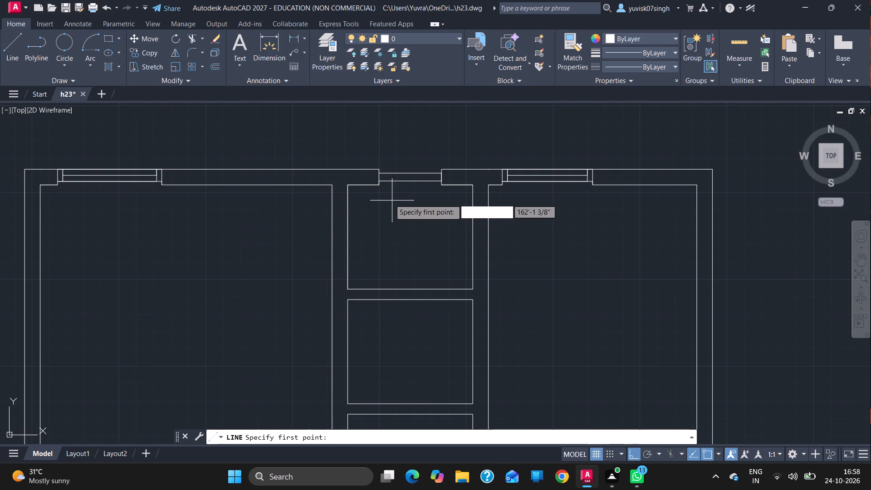
pyautogui.moveTo(378, 186); pyautogui.dragTo(388, 303)
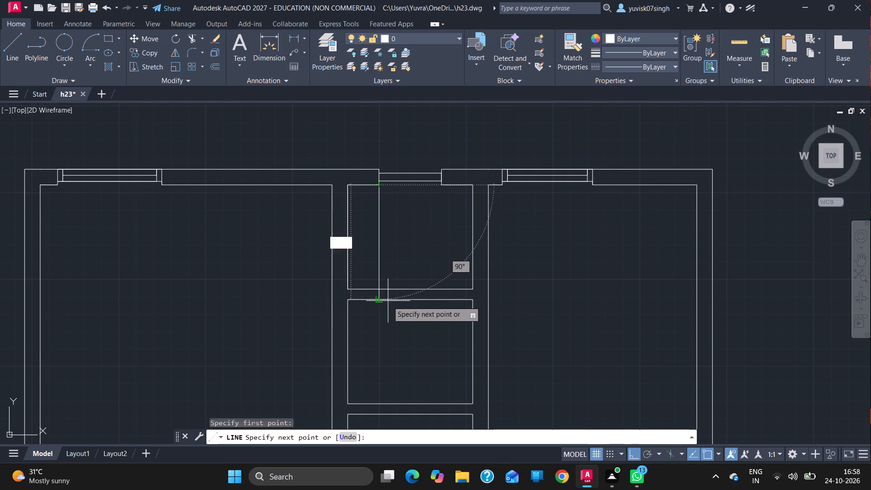
pyautogui.moveTo(388, 303); pyautogui.dragTo(378, 299)
pyautogui.click(378, 299)
pyautogui.press('Escape')
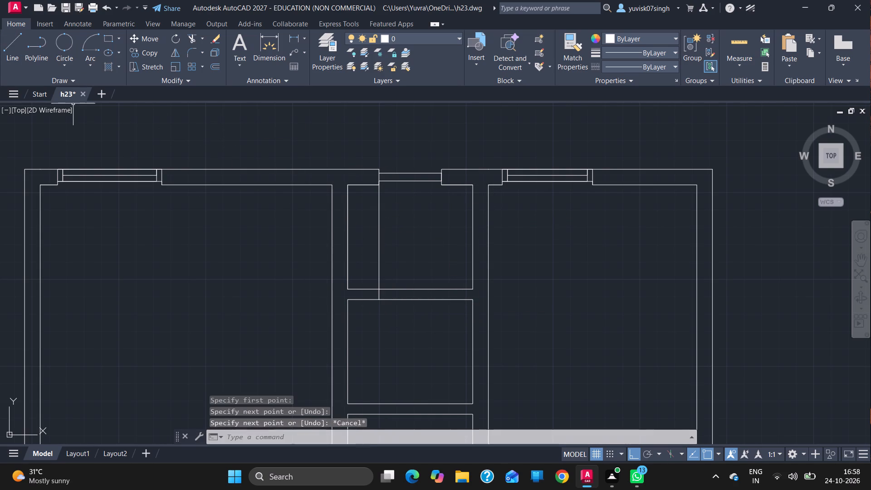
pyautogui.click(19, 44)
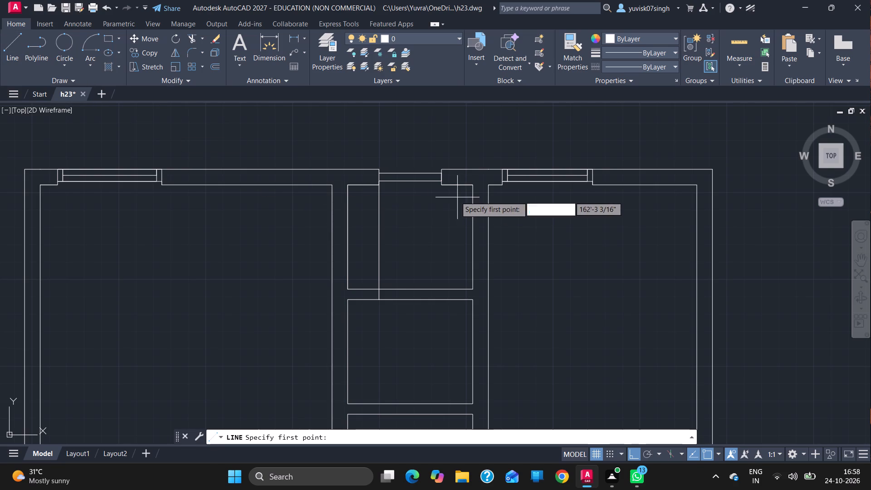
pyautogui.moveTo(440, 186); pyautogui.dragTo(439, 299)
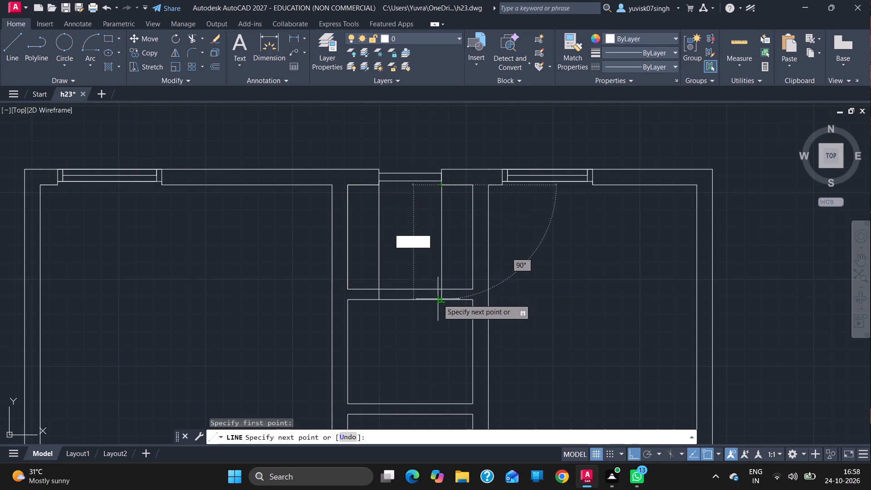
pyautogui.moveTo(439, 299); pyautogui.dragTo(441, 302)
pyautogui.click(441, 302)
pyautogui.press('Escape')
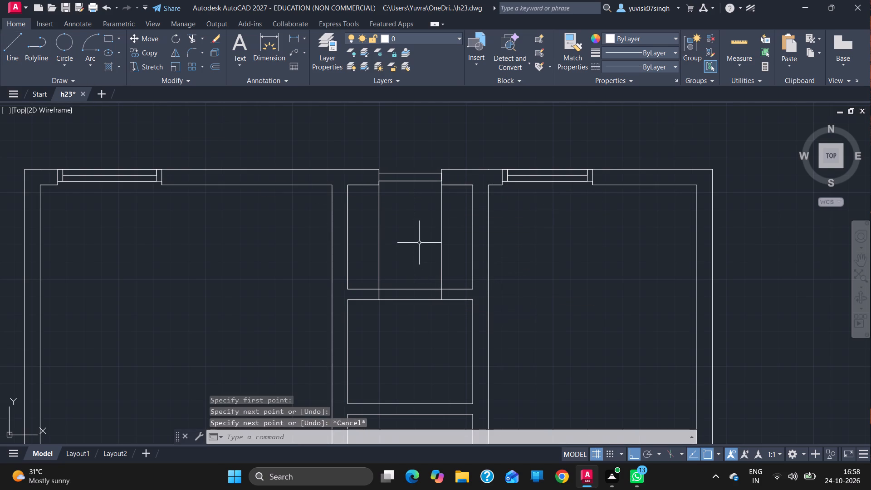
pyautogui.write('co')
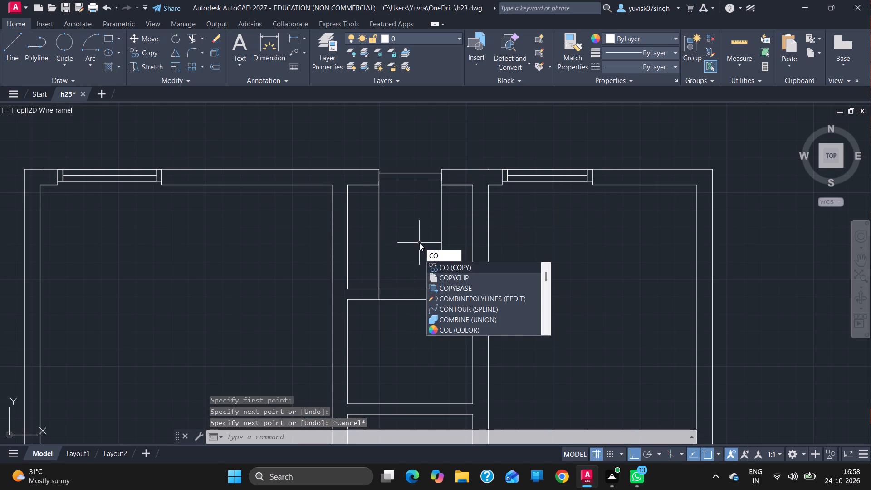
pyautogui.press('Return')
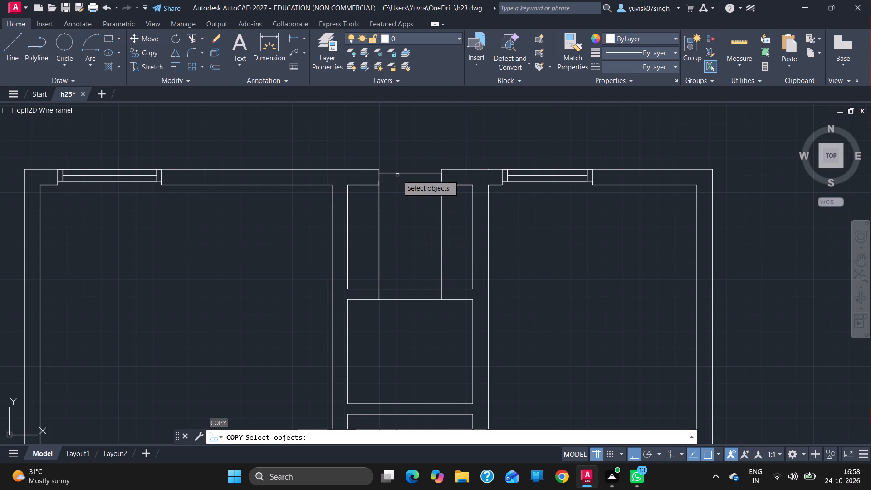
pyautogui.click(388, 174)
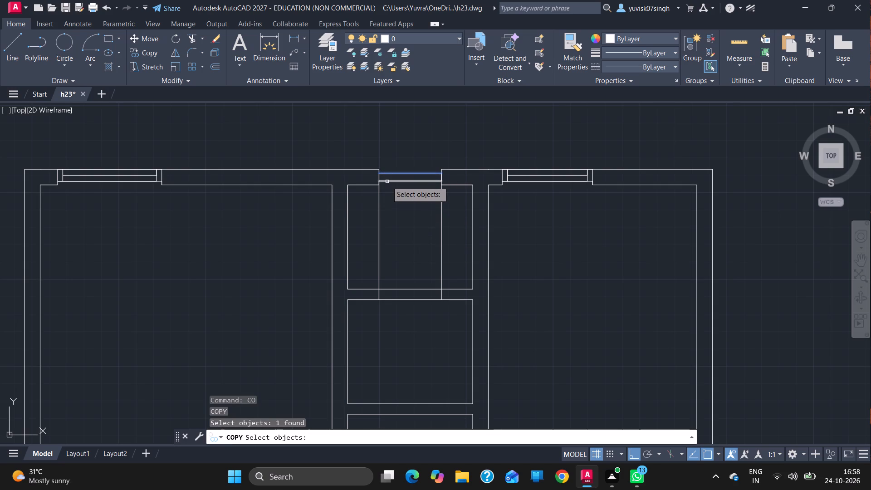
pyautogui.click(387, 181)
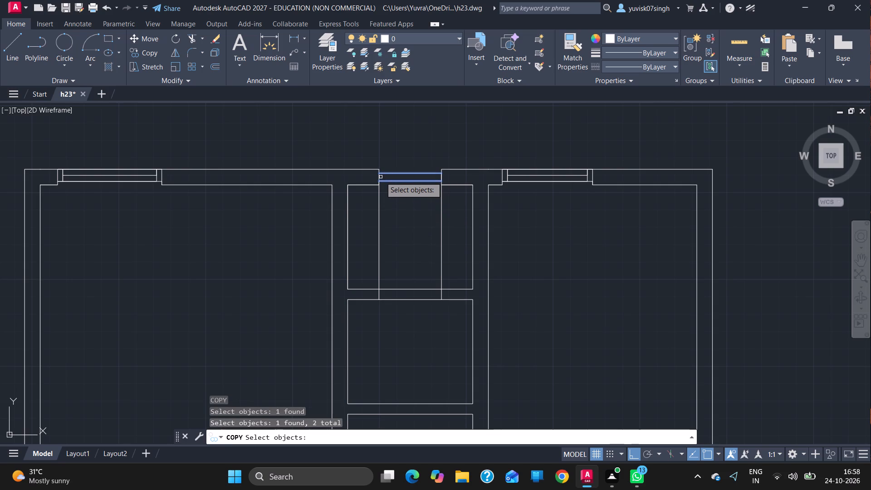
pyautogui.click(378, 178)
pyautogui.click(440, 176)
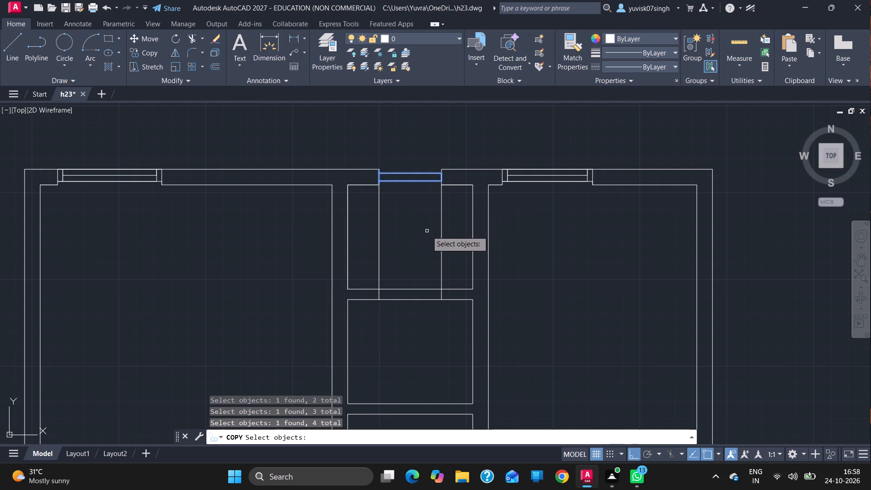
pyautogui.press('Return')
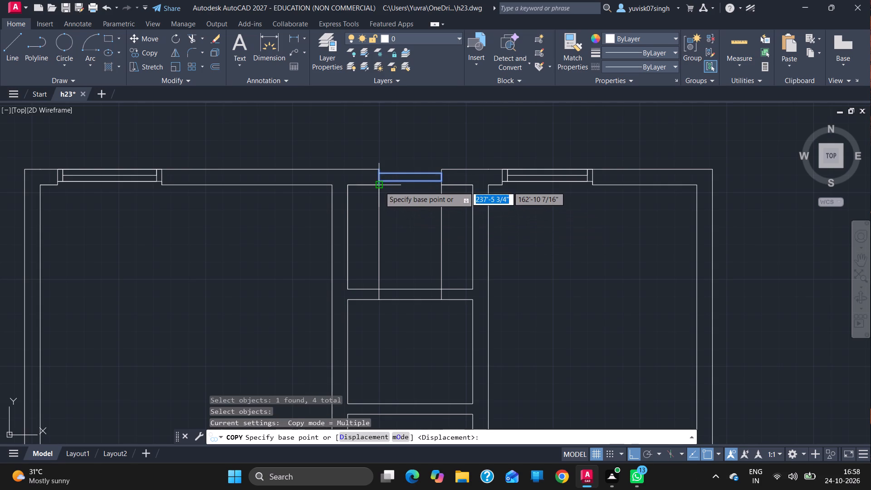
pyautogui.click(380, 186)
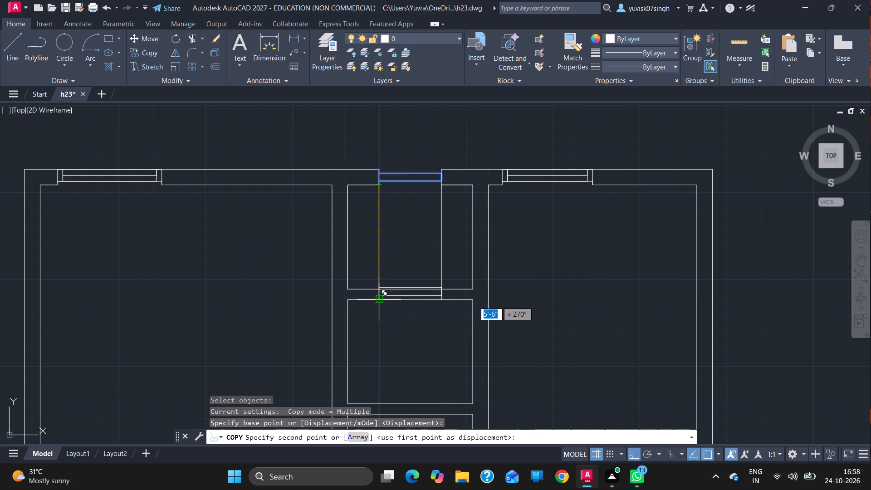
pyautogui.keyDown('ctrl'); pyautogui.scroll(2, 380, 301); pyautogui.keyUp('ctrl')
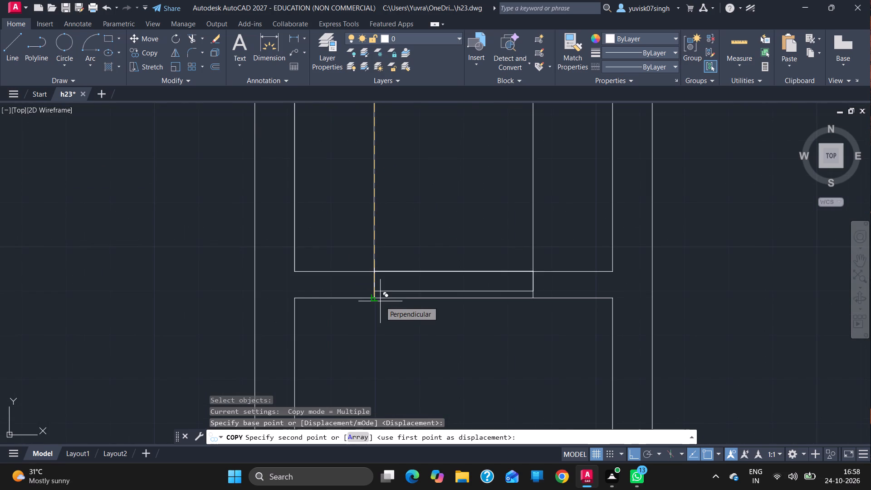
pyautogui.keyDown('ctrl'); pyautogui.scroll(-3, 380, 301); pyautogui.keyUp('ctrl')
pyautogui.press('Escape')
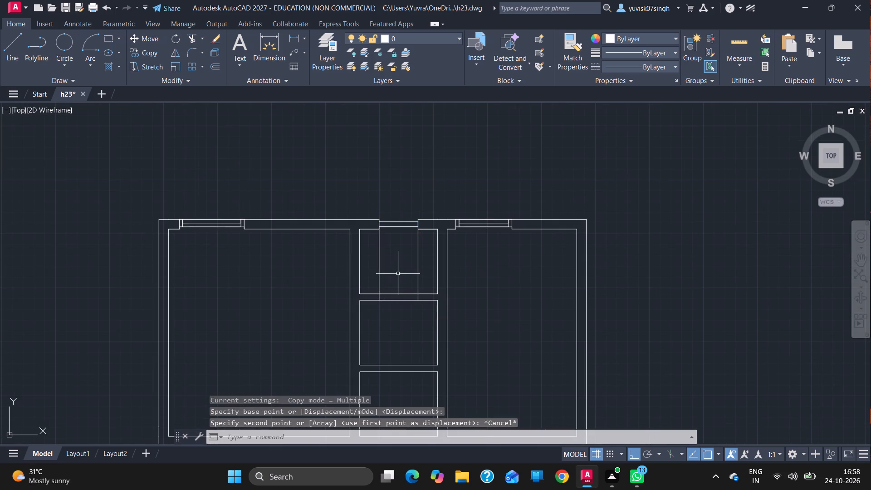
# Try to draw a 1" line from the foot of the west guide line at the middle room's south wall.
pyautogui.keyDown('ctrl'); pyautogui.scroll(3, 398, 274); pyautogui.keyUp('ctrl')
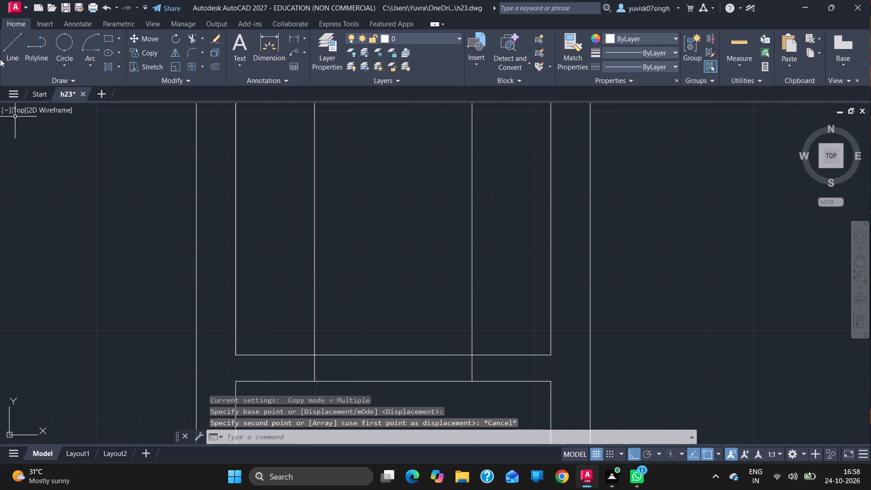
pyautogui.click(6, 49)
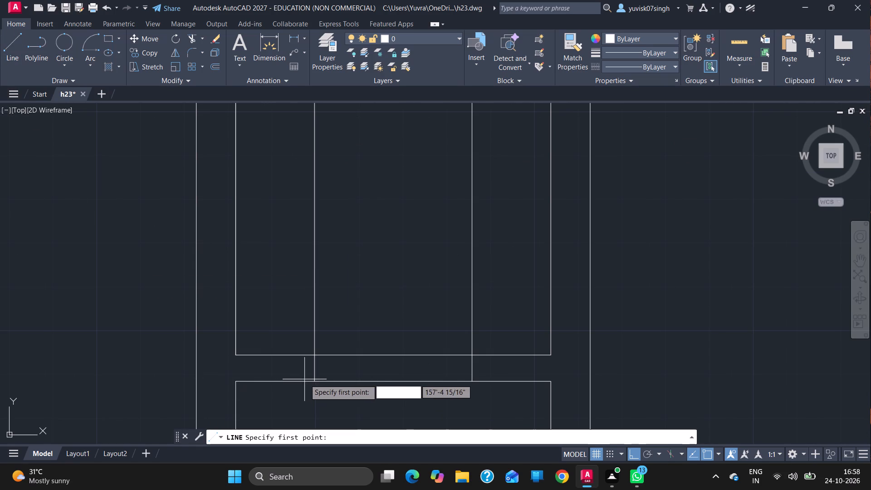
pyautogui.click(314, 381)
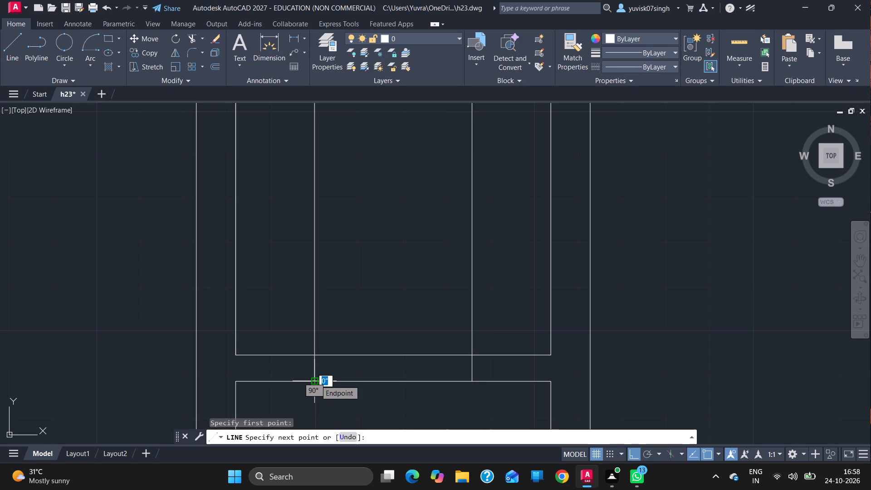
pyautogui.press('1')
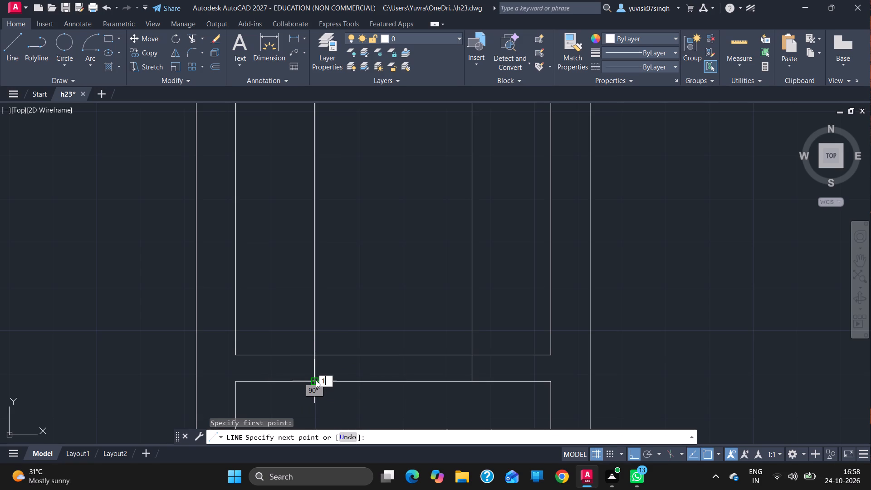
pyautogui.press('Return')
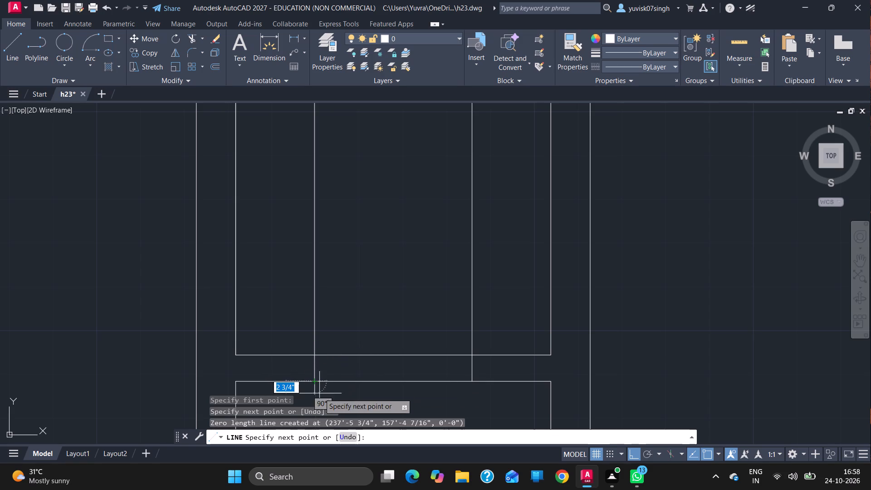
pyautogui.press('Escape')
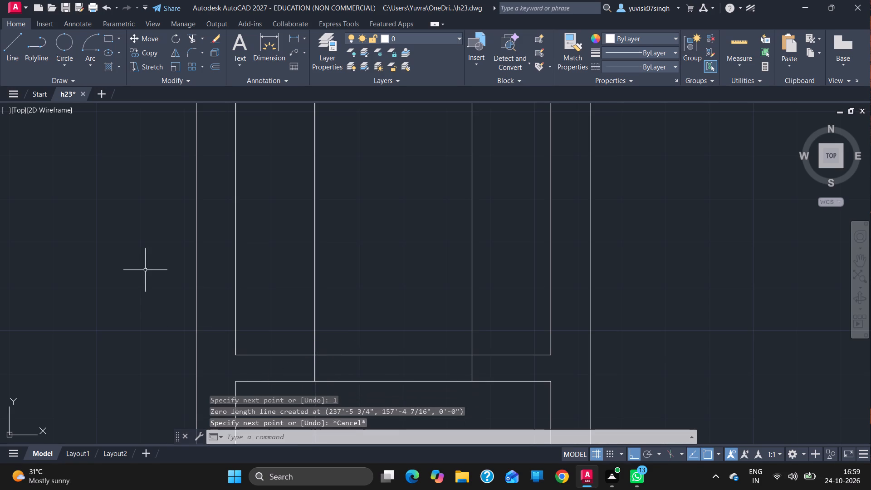
# Draw a line 1" north of the middle room's south wall's south face, spanning between the two guide lines.
pyautogui.click(10, 57)
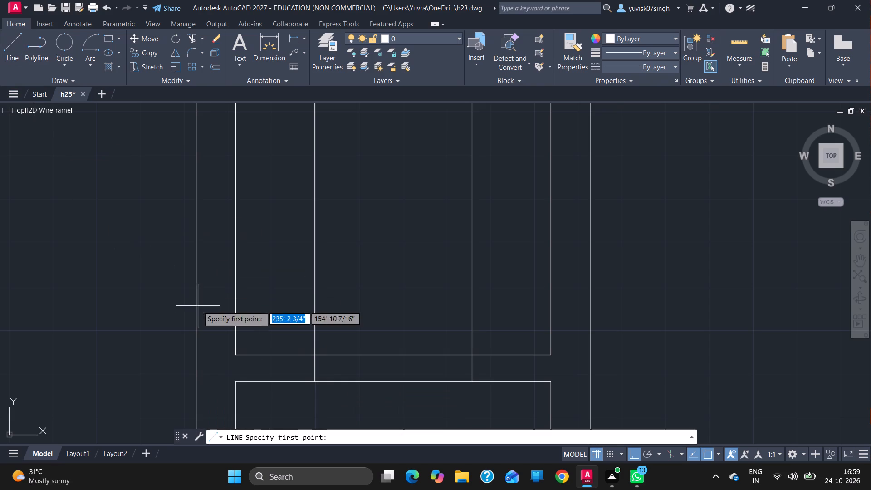
pyautogui.moveTo(316, 379); pyautogui.dragTo(317, 367)
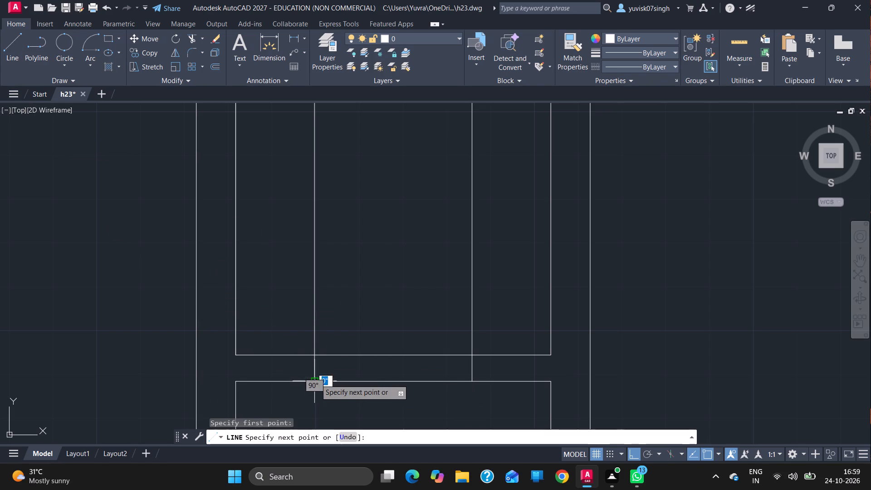
pyautogui.moveTo(317, 367); pyautogui.dragTo(328, 261)
pyautogui.press('1')
pyautogui.press('Return')
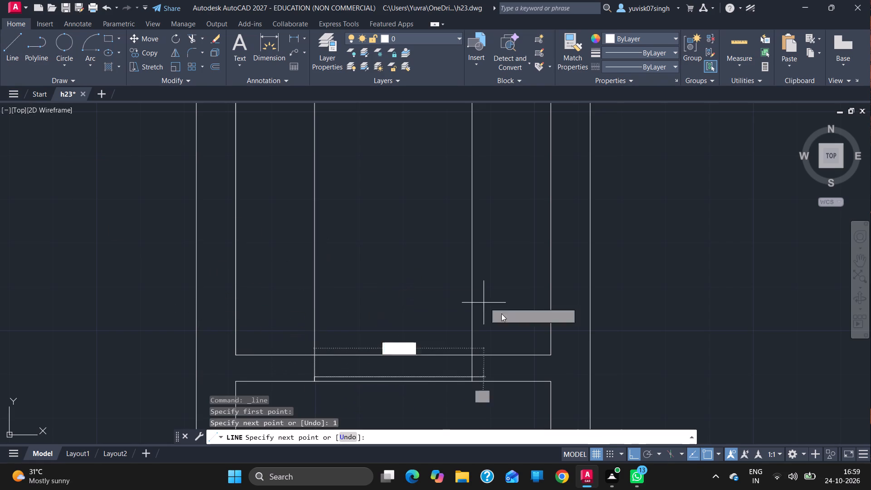
pyautogui.click(474, 375)
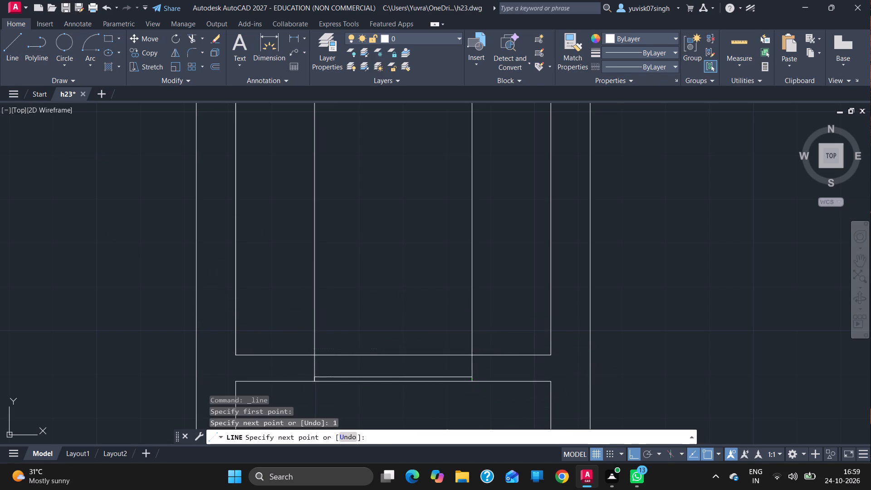
pyautogui.press('Escape')
# Draw a matching line 1" south of the same wall's north face, between the two guide lines.
pyautogui.click(8, 54)
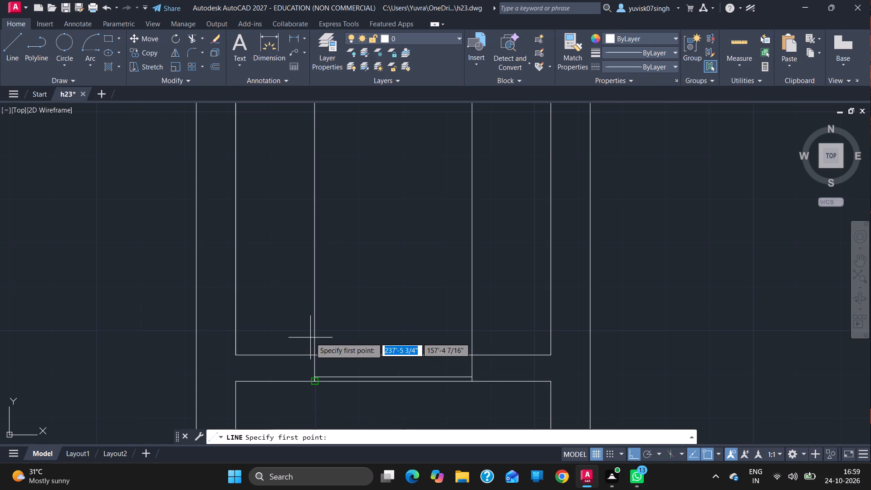
pyautogui.moveTo(314, 355); pyautogui.dragTo(314, 369)
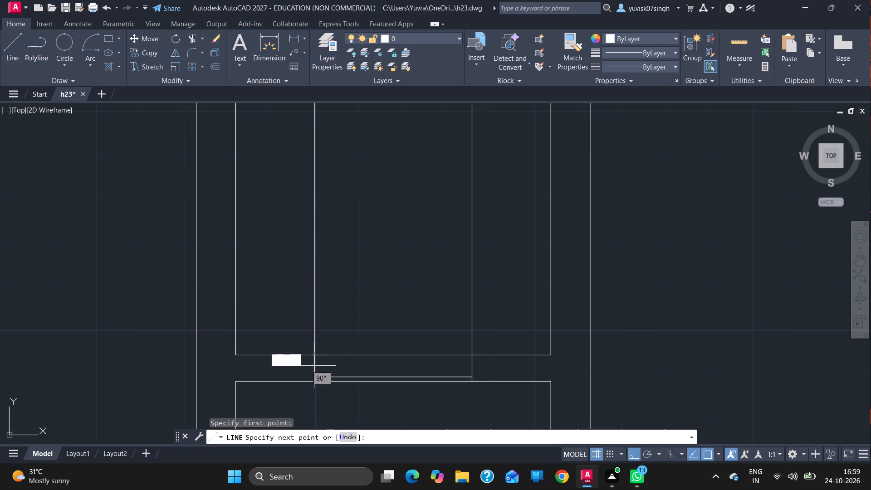
pyautogui.moveTo(314, 369); pyautogui.dragTo(314, 369)
pyautogui.press('1')
pyautogui.press('Return')
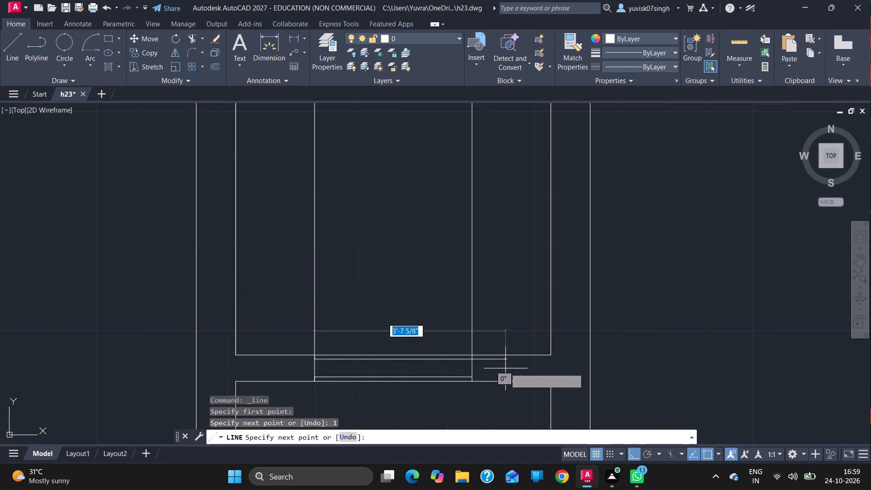
pyautogui.click(475, 361)
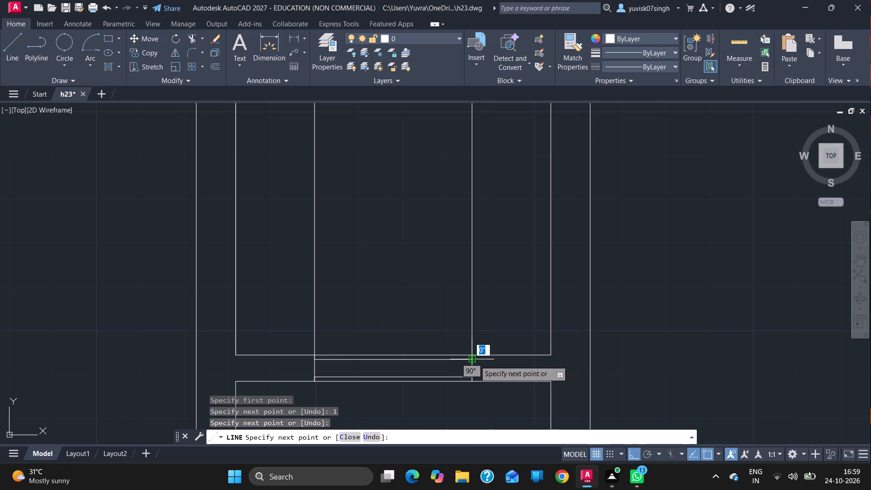
pyautogui.press('Escape')
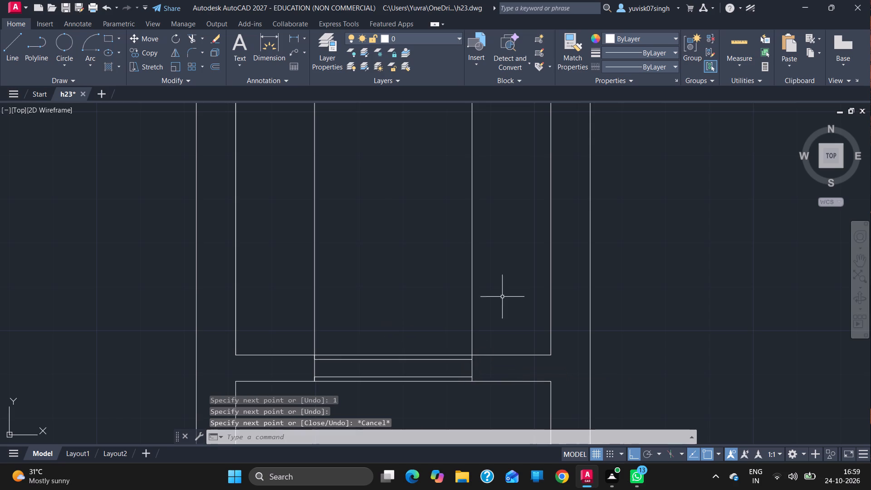
# Trim away the two guide lines inside the middle room and both wall face lines across the south wall's opening.
pyautogui.write('tr')
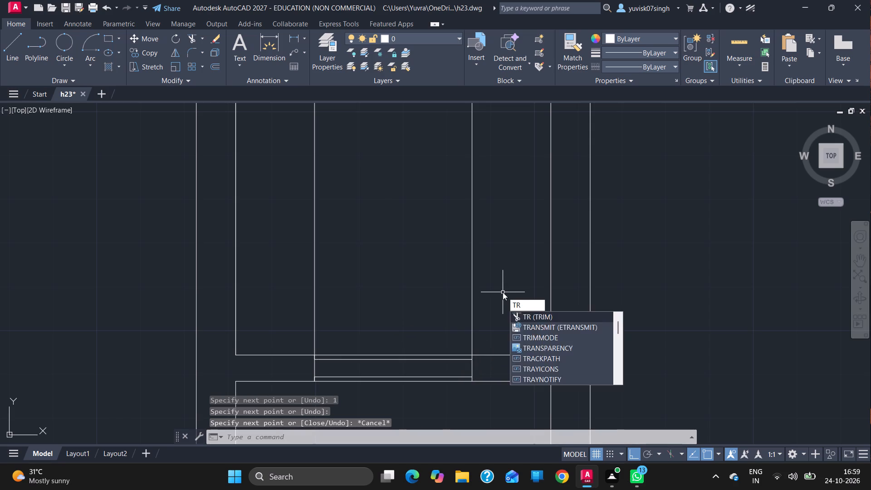
pyautogui.press('Return')
pyautogui.click(503, 292)
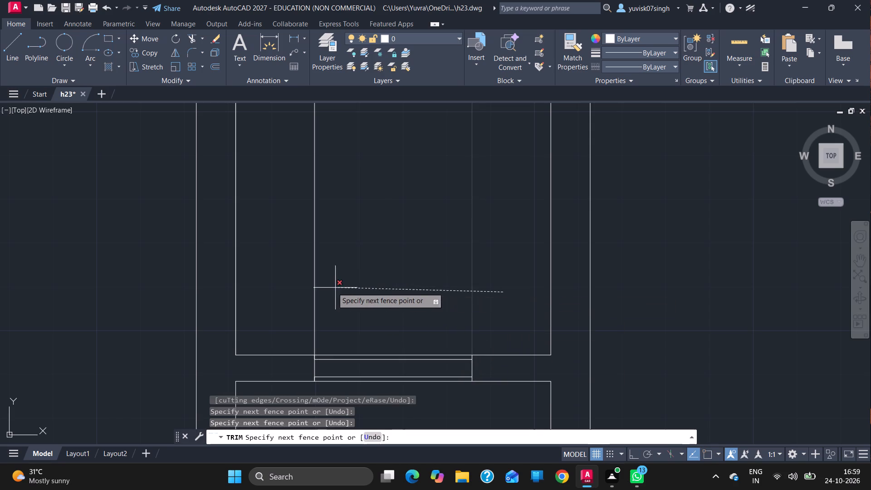
pyautogui.click(382, 357)
pyautogui.moveTo(258, 293); pyautogui.dragTo(362, 287)
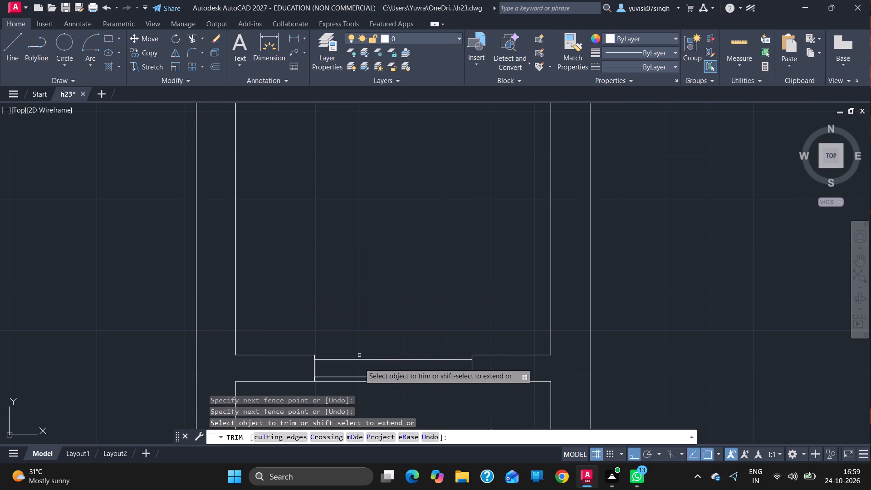
pyautogui.click(358, 383)
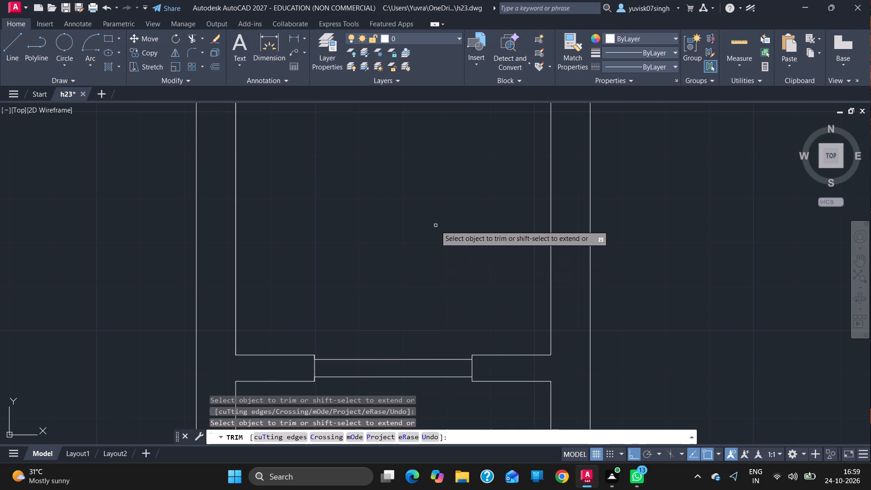
pyautogui.keyDown('ctrl'); pyautogui.scroll(-1, 435, 225); pyautogui.keyUp('ctrl')
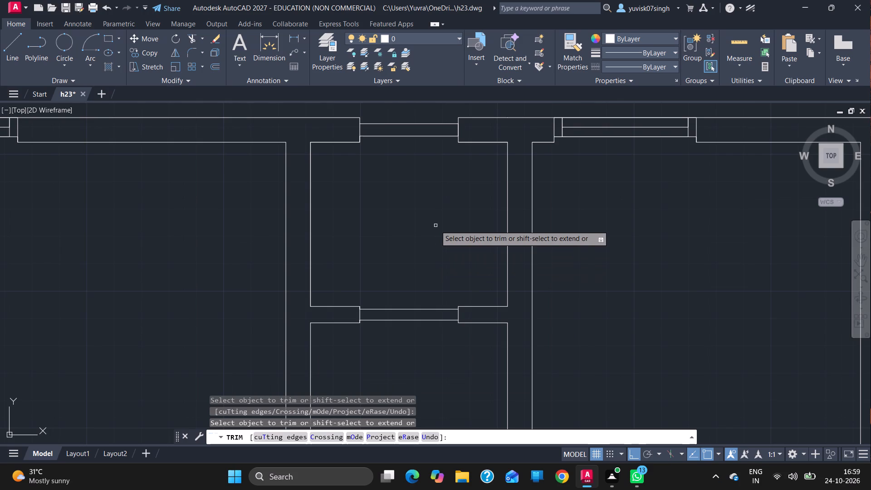
pyautogui.scroll(1, 446, 213)
pyautogui.keyDown('ctrl'); pyautogui.scroll(-1, 446, 213); pyautogui.keyUp('ctrl')
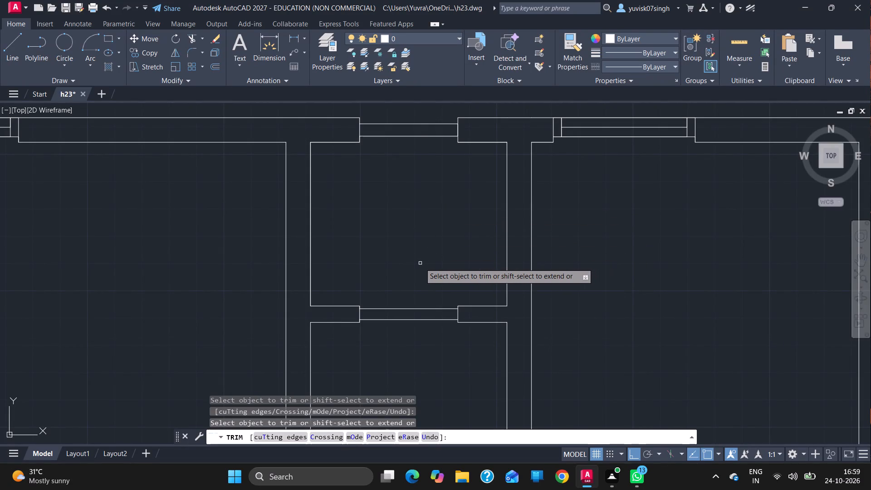
pyautogui.press('Escape')
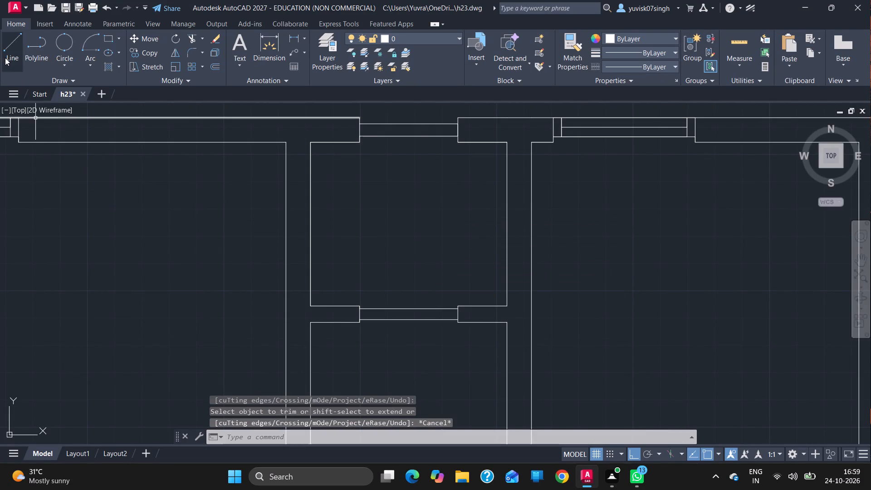
# Draw a jamb line across the north middle room's west wall, 3" north of the room's inner southwest corner.
pyautogui.click(5, 58)
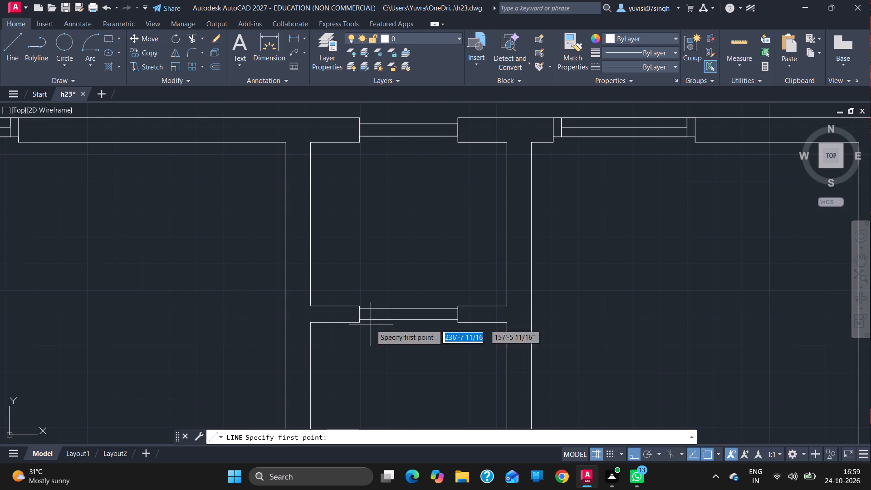
pyautogui.moveTo(312, 304); pyautogui.dragTo(313, 297)
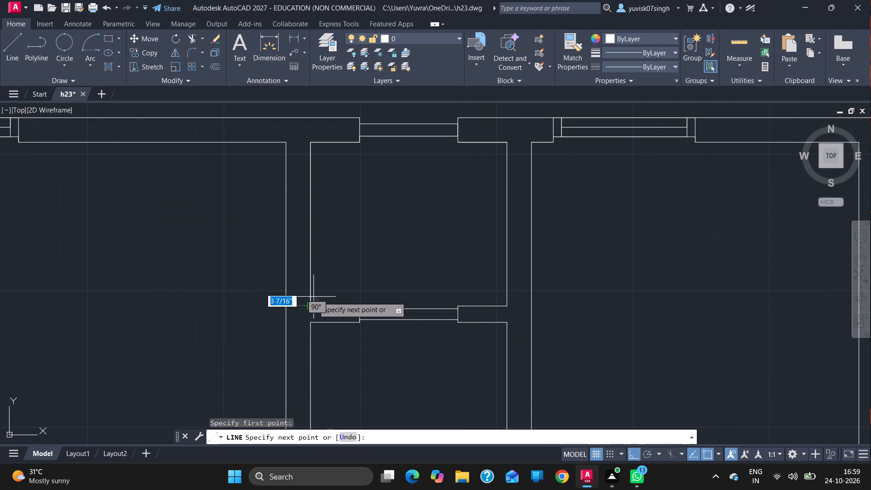
pyautogui.press('3')
pyautogui.press('Return')
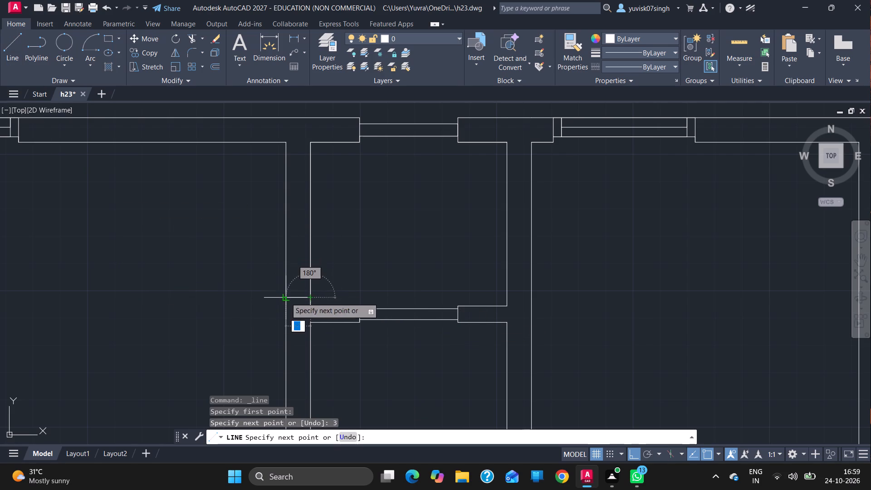
pyautogui.moveTo(286, 298); pyautogui.dragTo(284, 214)
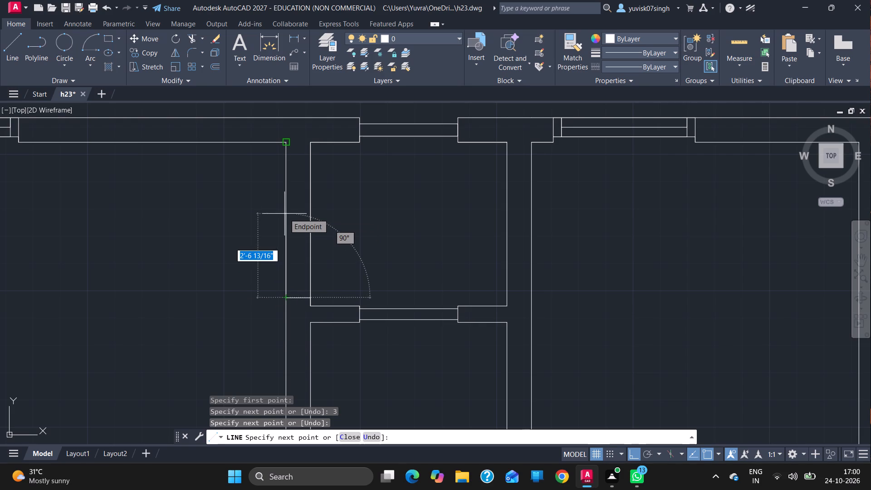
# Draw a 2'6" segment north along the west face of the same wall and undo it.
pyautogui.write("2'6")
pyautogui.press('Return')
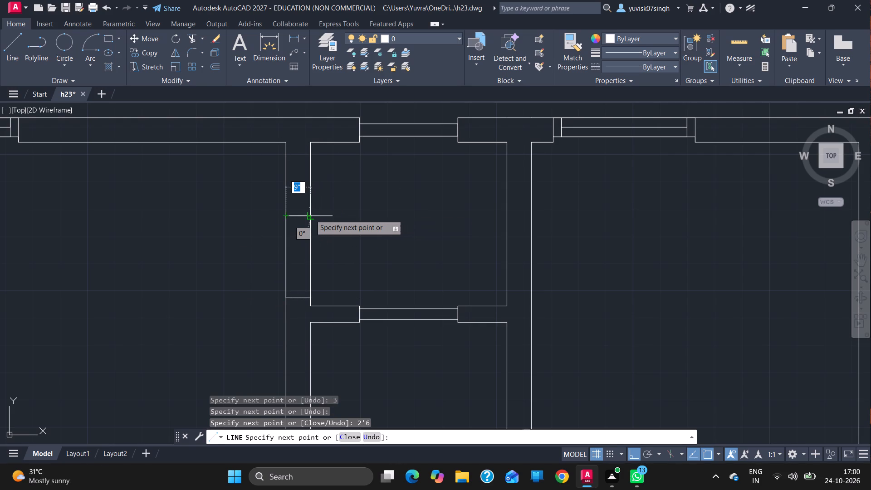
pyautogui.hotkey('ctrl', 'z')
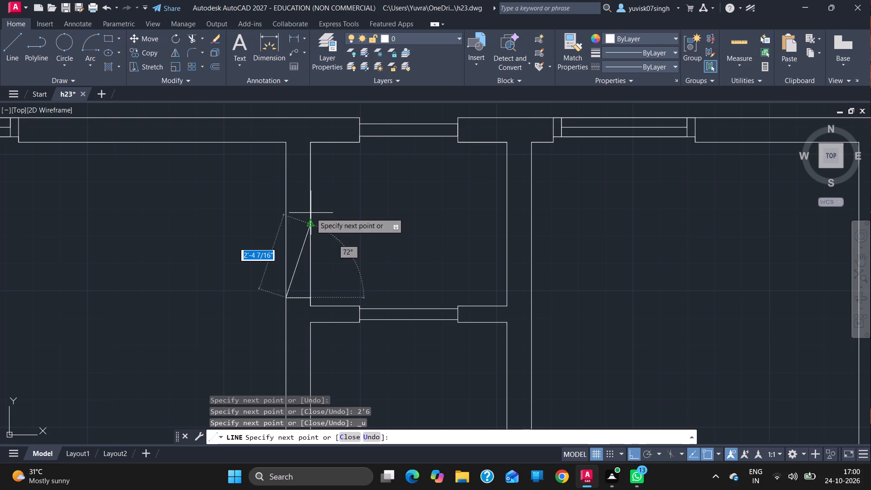
# Draw the north jamb line across the wall at the midpoint of the middle room's west inner face.
pyautogui.moveTo(309, 299); pyautogui.dragTo(308, 225)
pyautogui.click(308, 225)
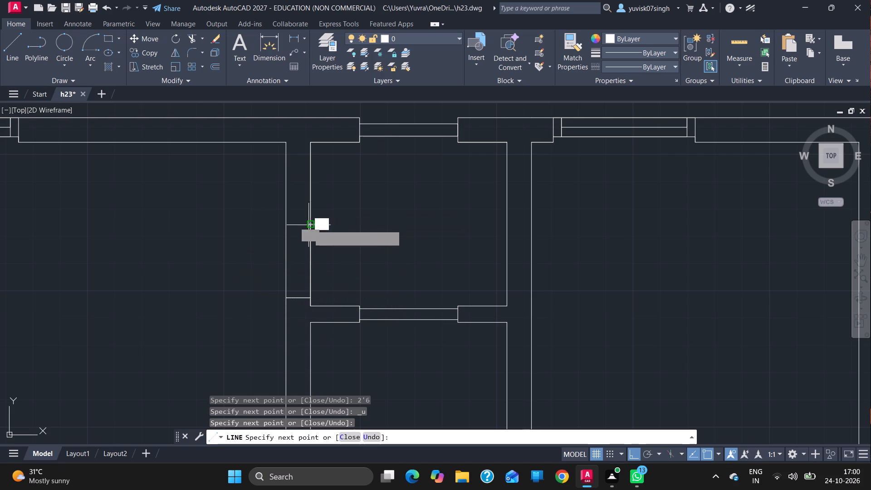
pyautogui.click(285, 225)
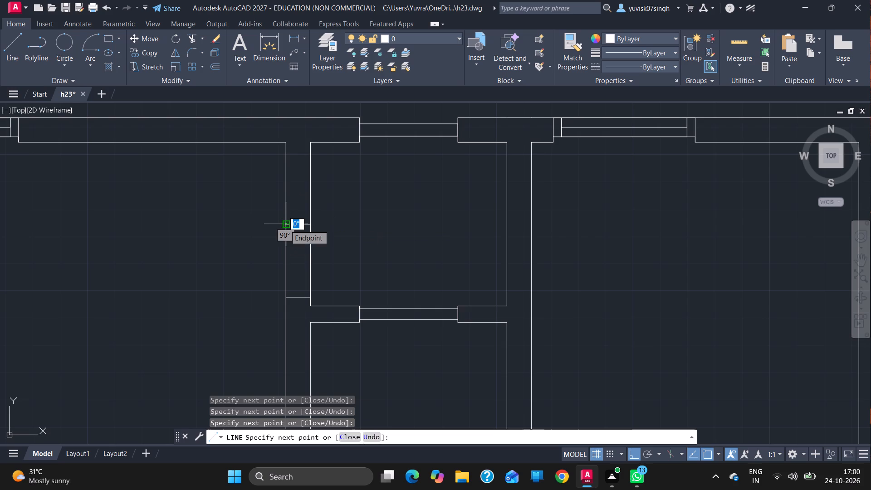
pyautogui.press('Escape')
# Trim both face lines of the middle room's west wall between the two jambs to open the doorway.
pyautogui.write('tr')
pyautogui.press('Return')
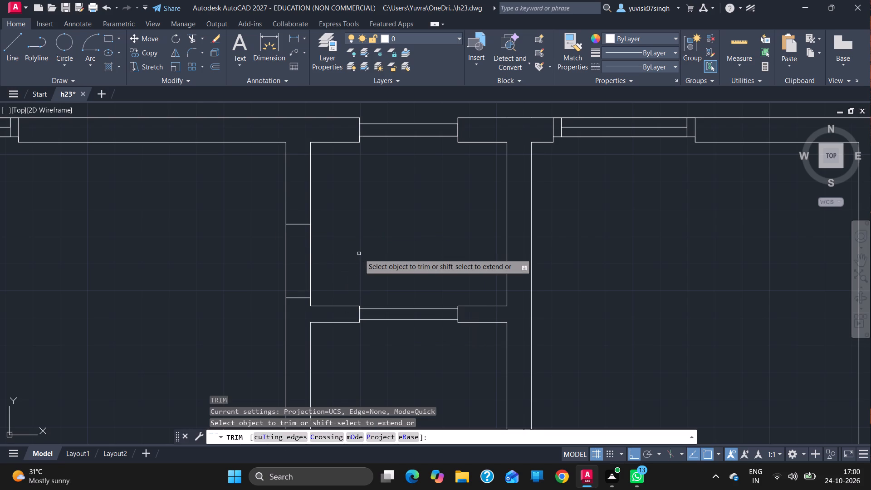
pyautogui.moveTo(319, 265); pyautogui.dragTo(206, 263)
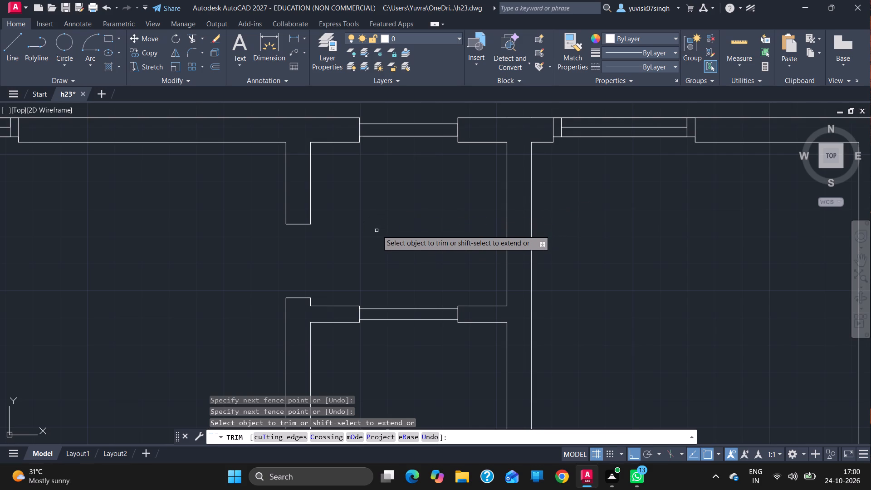
# Trim the line segment that crosses the exterior west wall just below the northwest room's southwest corner.
pyautogui.keyDown('ctrl'); pyautogui.scroll(-1, 368, 221); pyautogui.keyUp('ctrl')
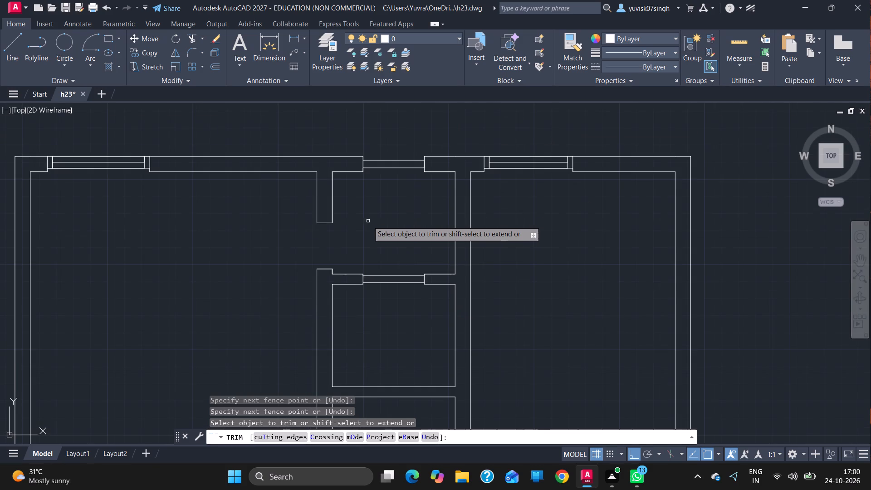
pyautogui.keyDown('ctrl'); pyautogui.scroll(-2, 188, 299); pyautogui.keyUp('ctrl')
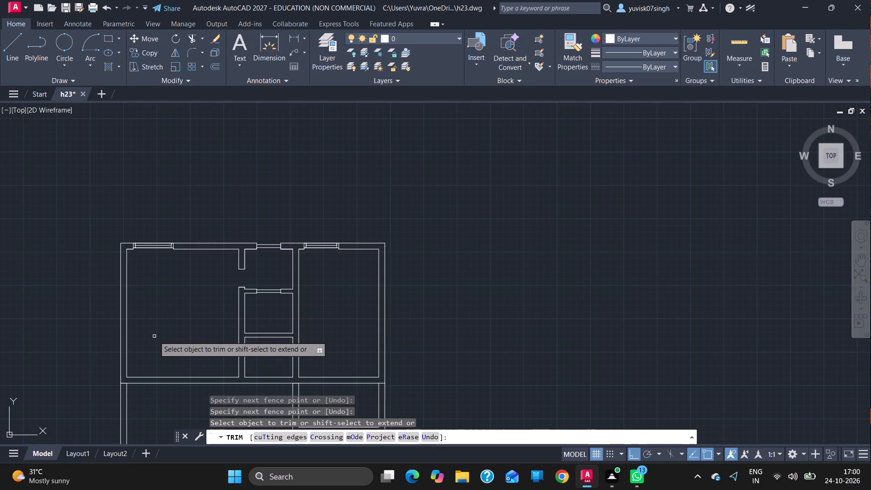
pyautogui.keyDown('ctrl'); pyautogui.scroll(2, 150, 345); pyautogui.keyUp('ctrl')
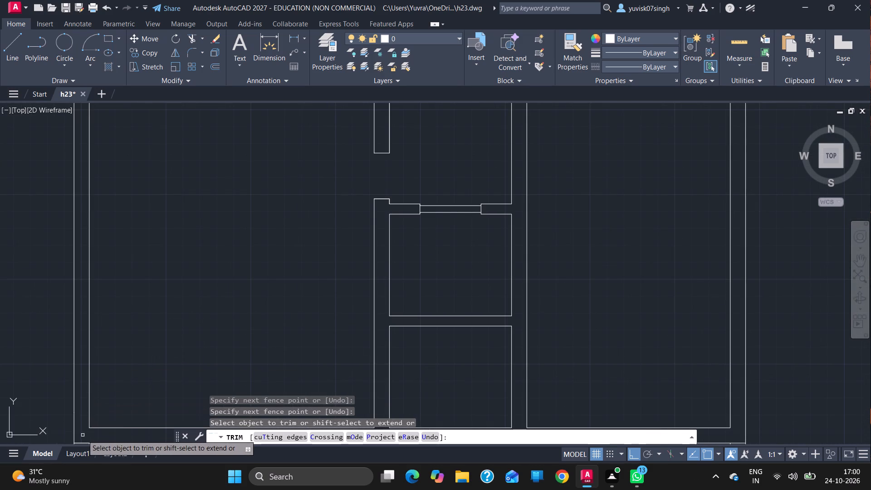
pyautogui.click(83, 442)
pyautogui.moveTo(82, 443); pyautogui.dragTo(158, 289)
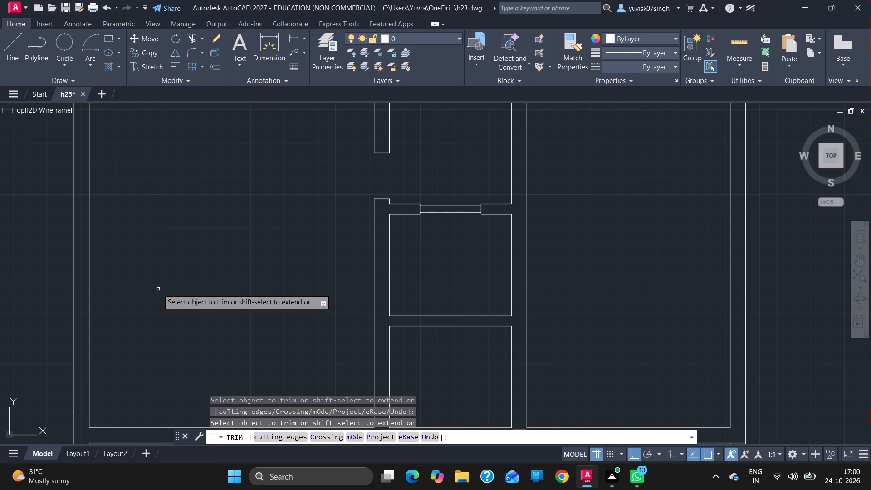
pyautogui.press('Escape')
# Outline a 5' window opening in the northwest room's west wall, starting 4' north of its inner southwest corner.
pyautogui.click(5, 48)
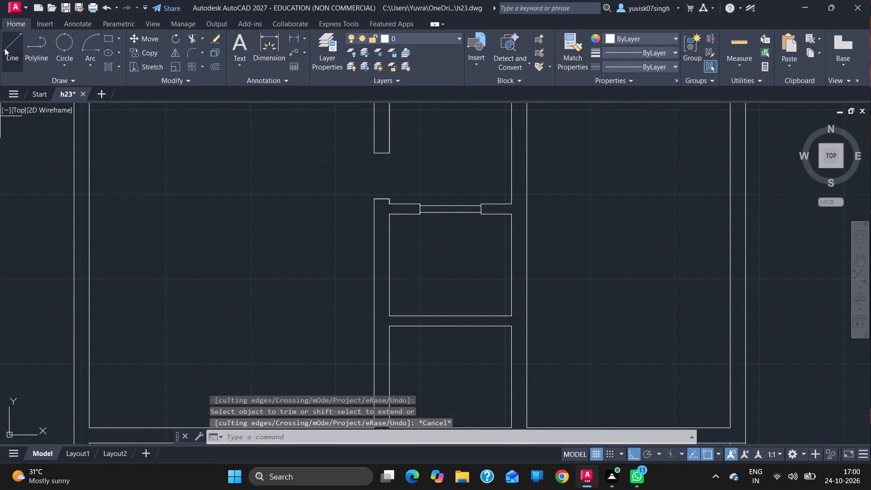
pyautogui.click(90, 427)
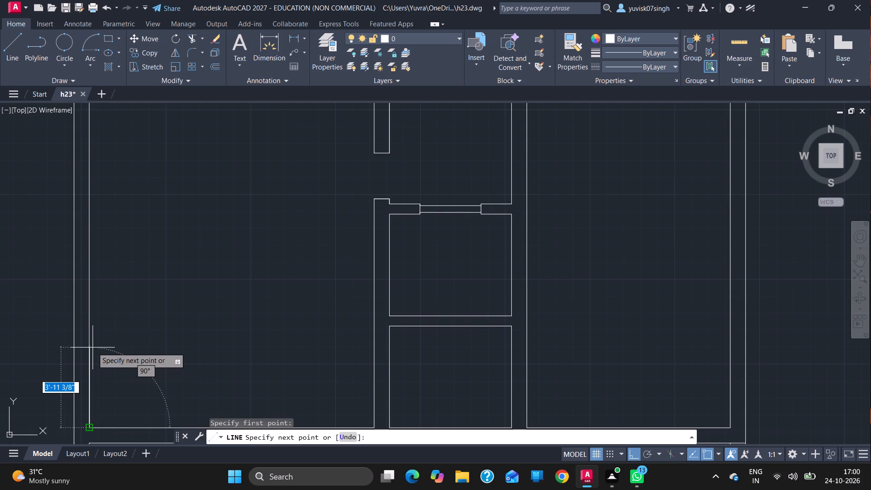
pyautogui.write("4'")
pyautogui.press('Return')
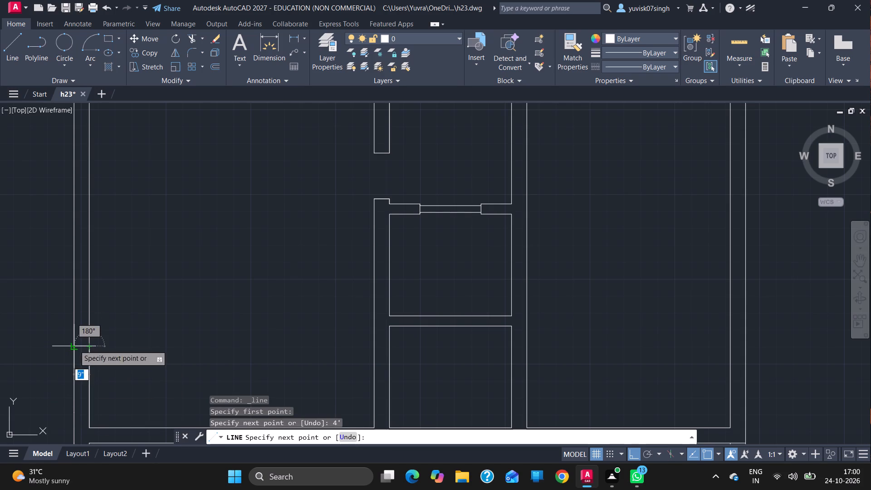
pyautogui.click(75, 346)
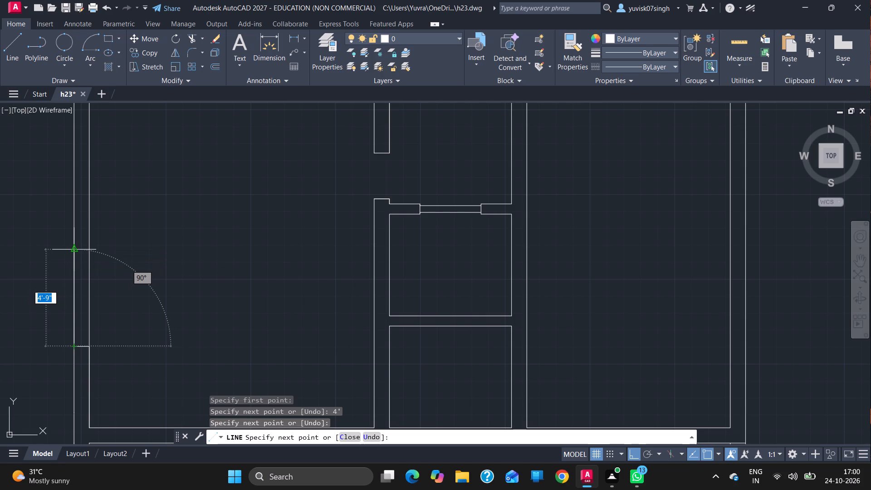
pyautogui.write("5'")
pyautogui.press('Return')
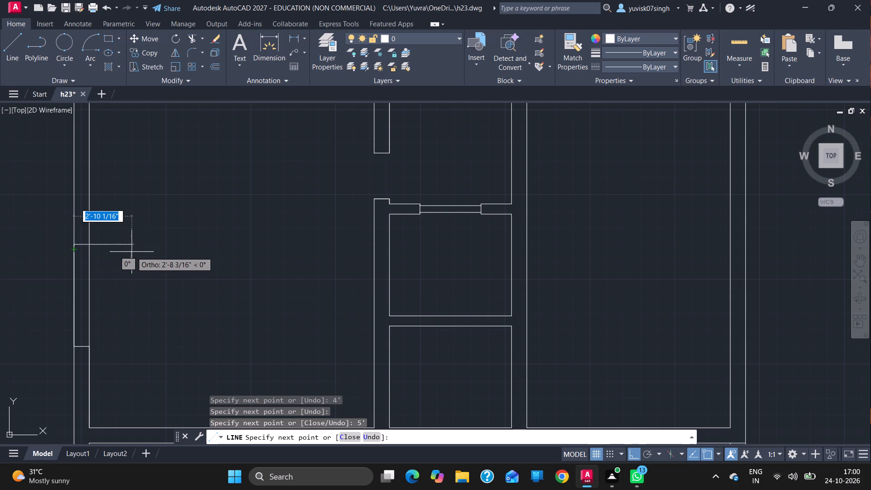
pyautogui.click(90, 245)
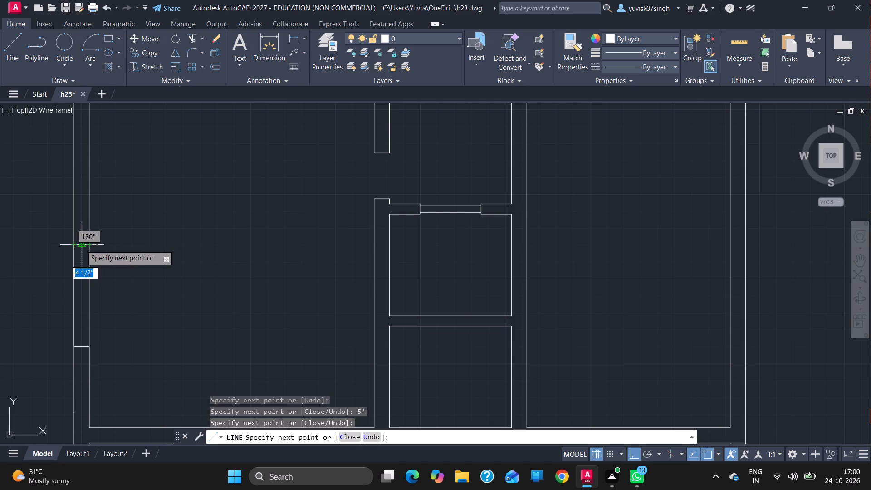
# Draw the window's east frame line 2.25" in from the inner wall face, with a 4.5" return west along the south jamb.
pyautogui.write('2.2')
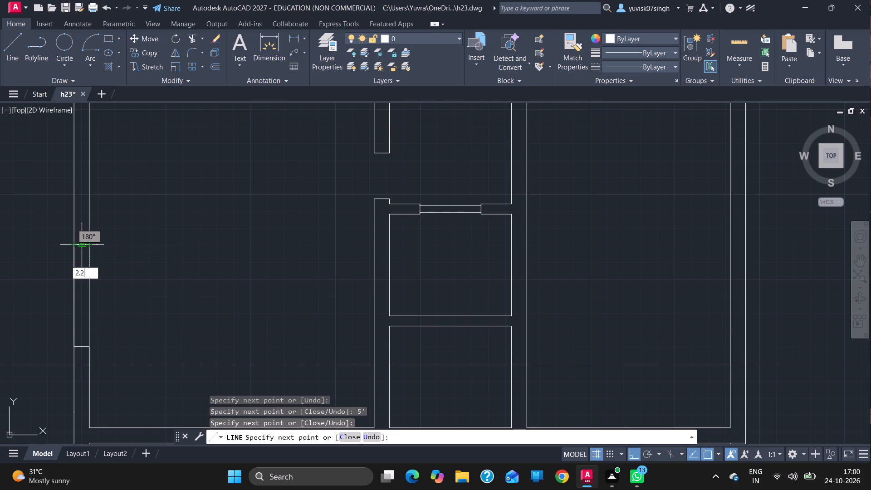
pyautogui.press('5')
pyautogui.press('Return')
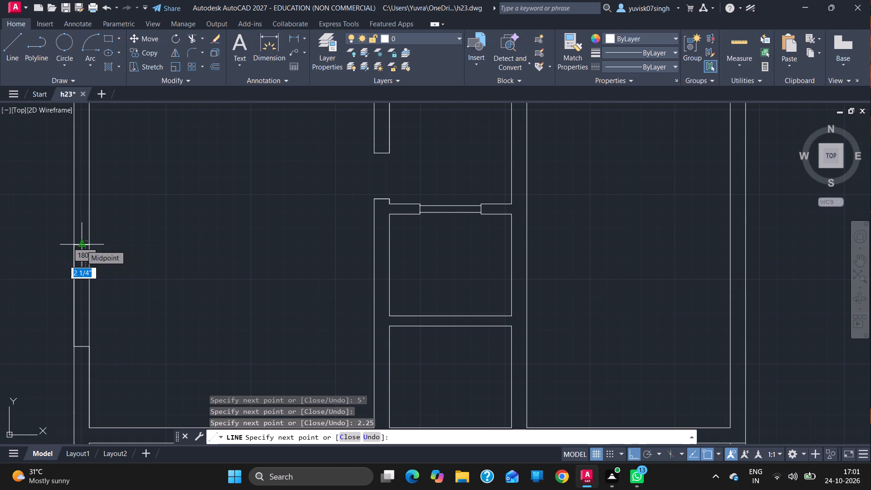
pyautogui.click(86, 347)
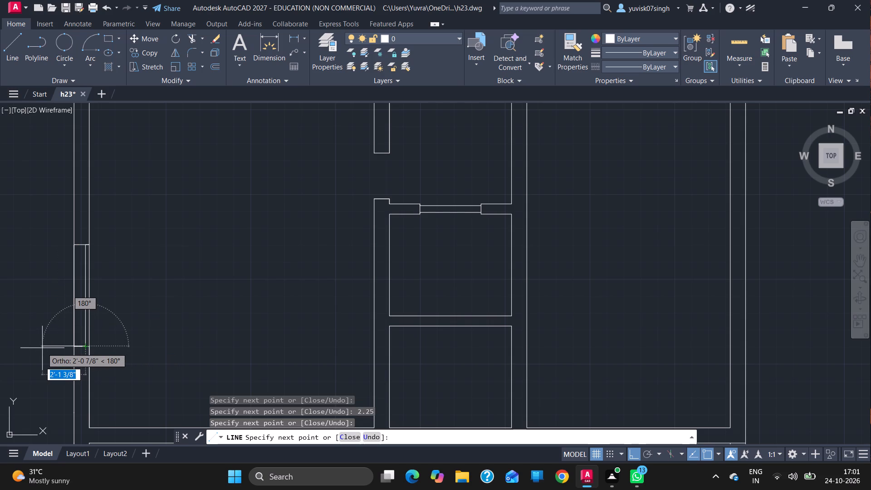
pyautogui.write('4.5')
pyautogui.press('Return')
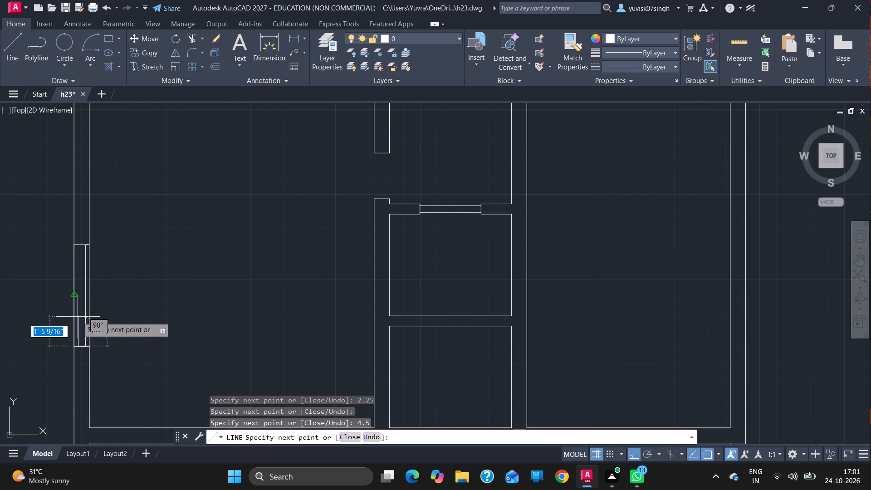
# Complete the west window's frame with a 3" south end piece, a 4'6" west frame line and a cross line near the north jamb.
pyautogui.press('3')
pyautogui.press('Return')
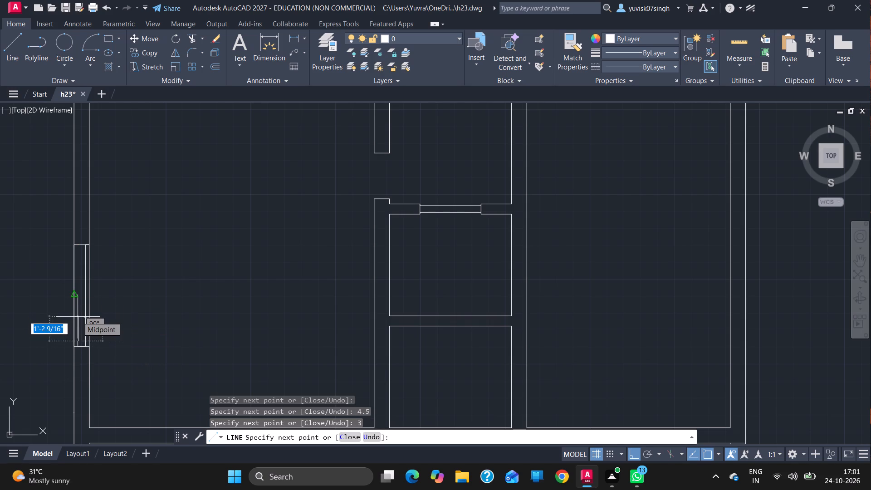
pyautogui.click(84, 342)
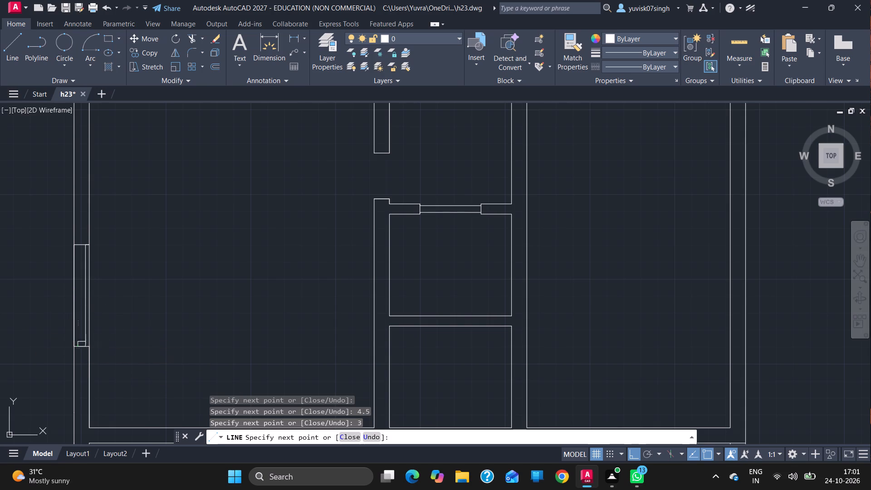
pyautogui.moveTo(77, 342); pyautogui.dragTo(77, 255)
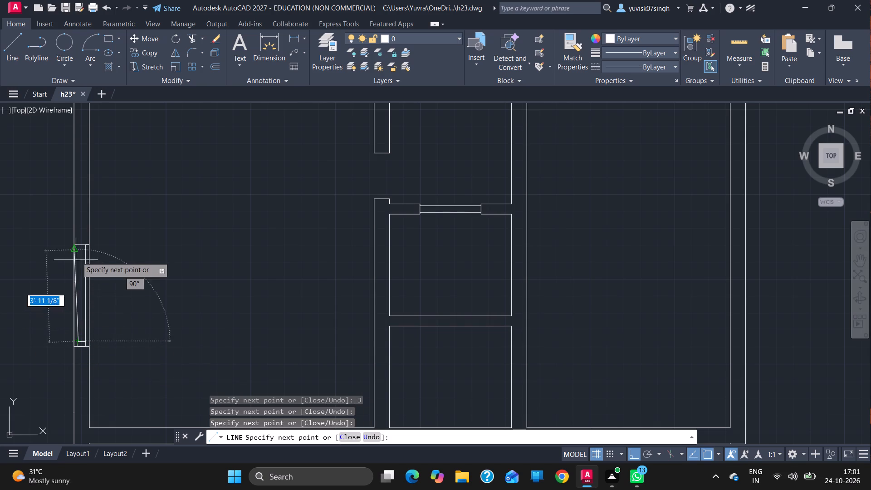
pyautogui.moveTo(77, 255); pyautogui.dragTo(92, 269)
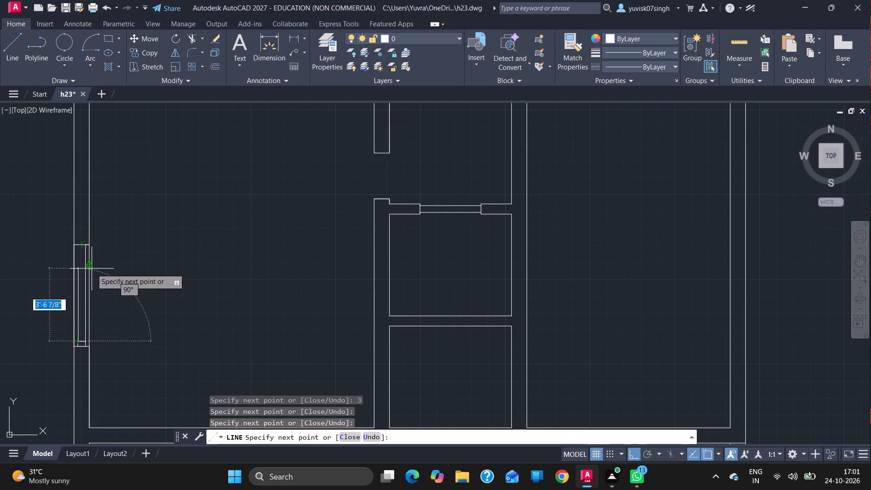
pyautogui.write("4'6")
pyautogui.press('Return')
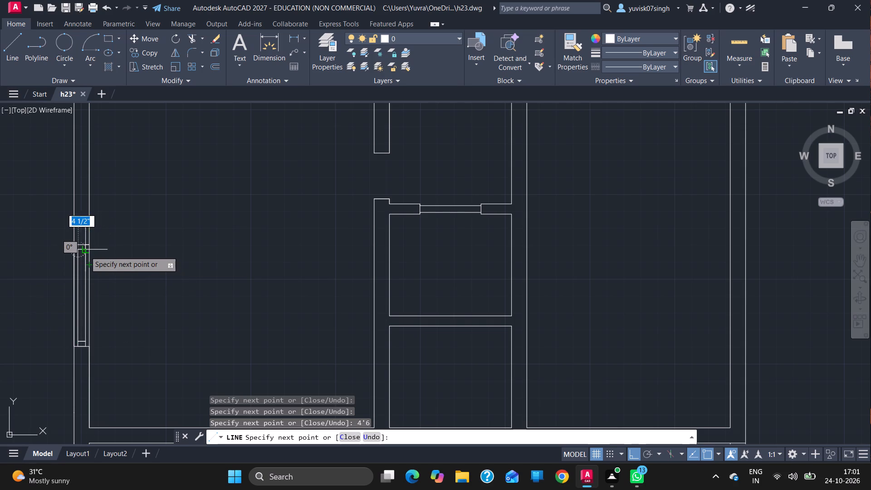
pyautogui.click(85, 251)
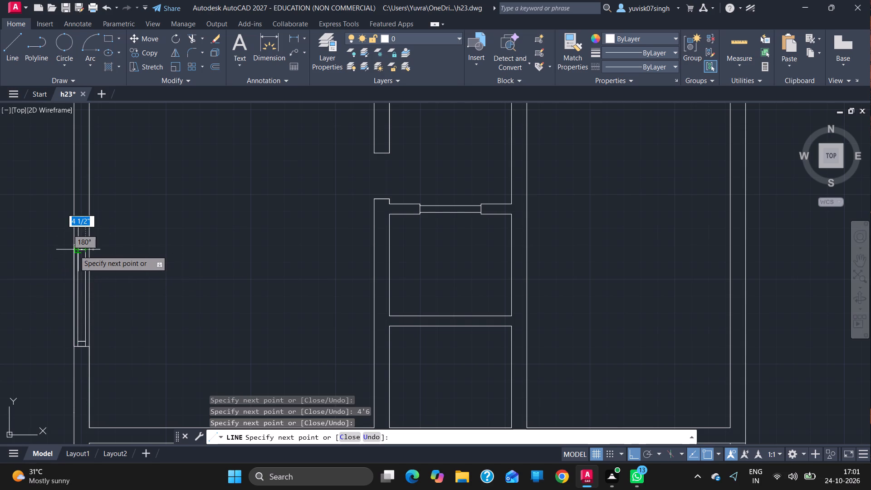
pyautogui.click(74, 250)
pyautogui.click(79, 244)
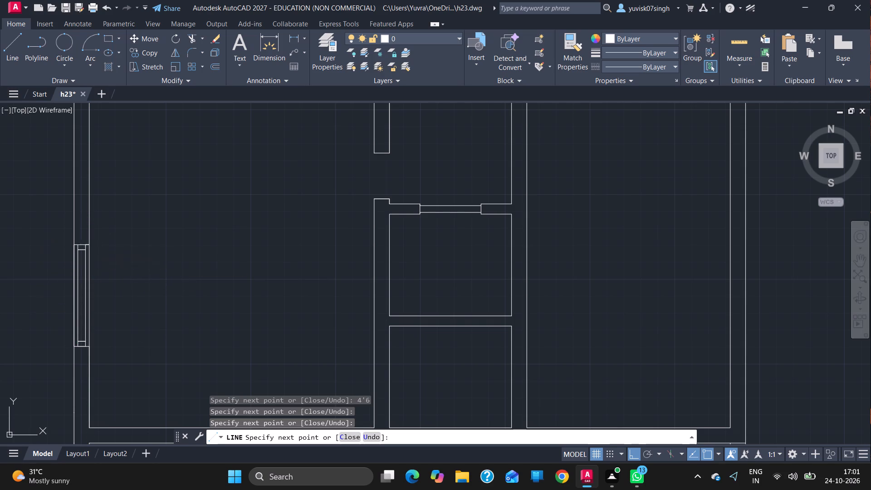
pyautogui.press('Escape')
# Trim both west wall face lines between the new window's jambs.
pyautogui.keyDown('ctrl'); pyautogui.scroll(-1, 191, 241); pyautogui.keyUp('ctrl')
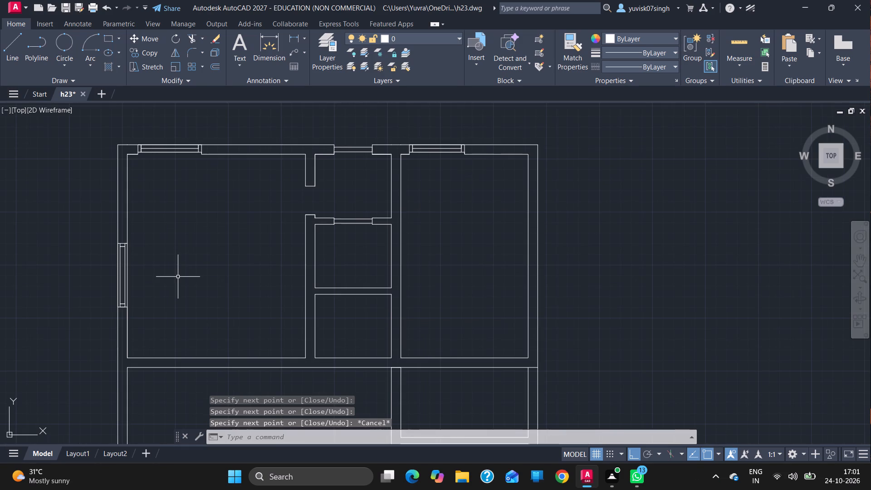
pyautogui.write('tr')
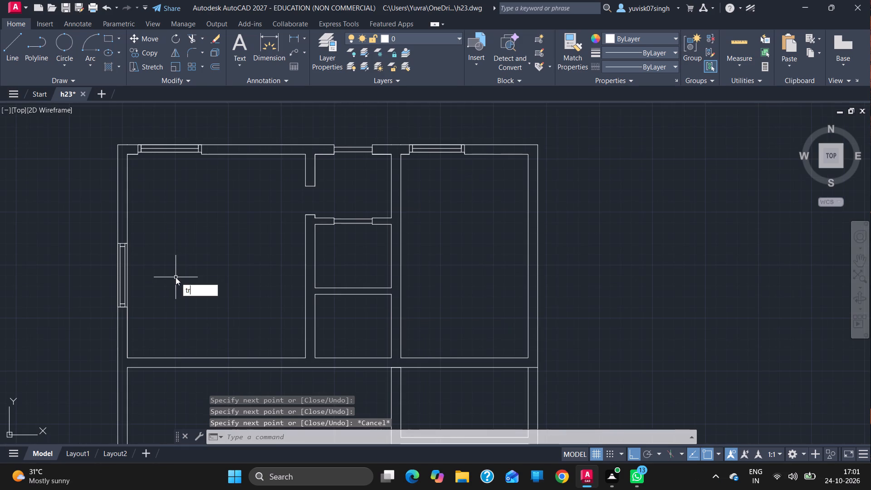
pyautogui.press('Return')
pyautogui.keyDown('ctrl'); pyautogui.scroll(2, 176, 277); pyautogui.keyUp('ctrl')
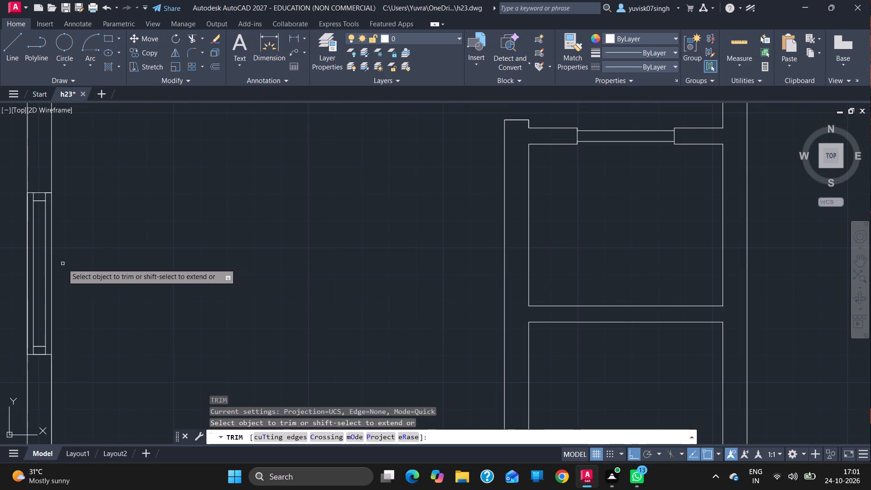
pyautogui.click(51, 262)
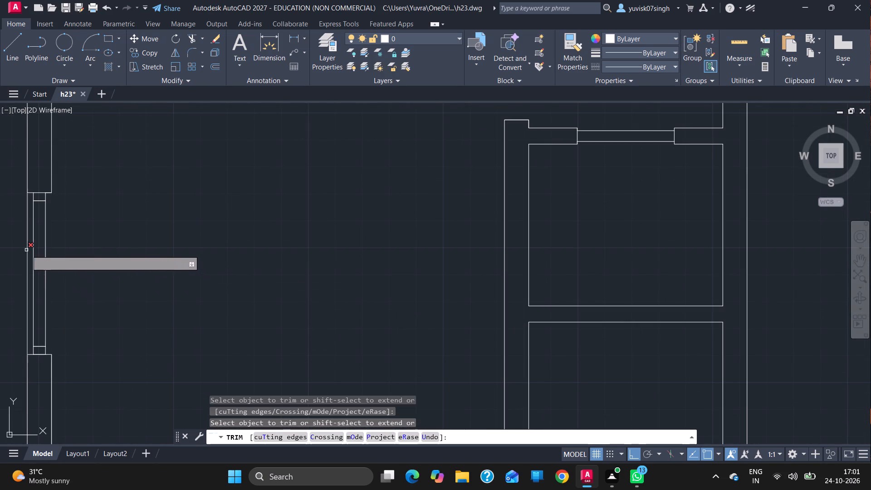
pyautogui.moveTo(21, 249); pyautogui.dragTo(30, 250)
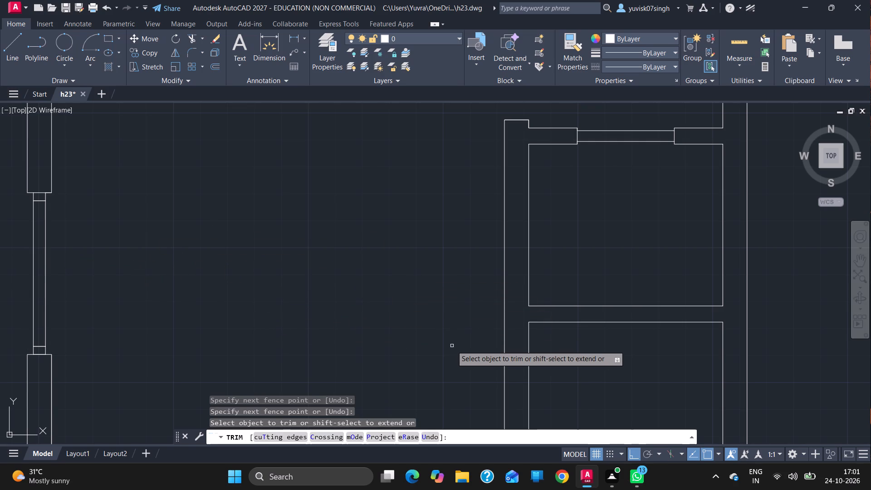
pyautogui.keyDown('ctrl'); pyautogui.scroll(-3, 452, 346); pyautogui.keyUp('ctrl')
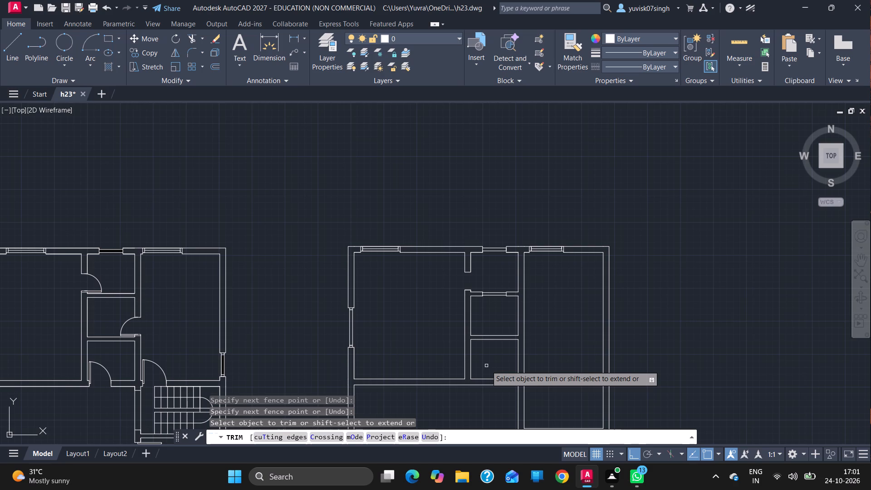
pyautogui.keyDown('ctrl'); pyautogui.scroll(2, 486, 366); pyautogui.keyUp('ctrl')
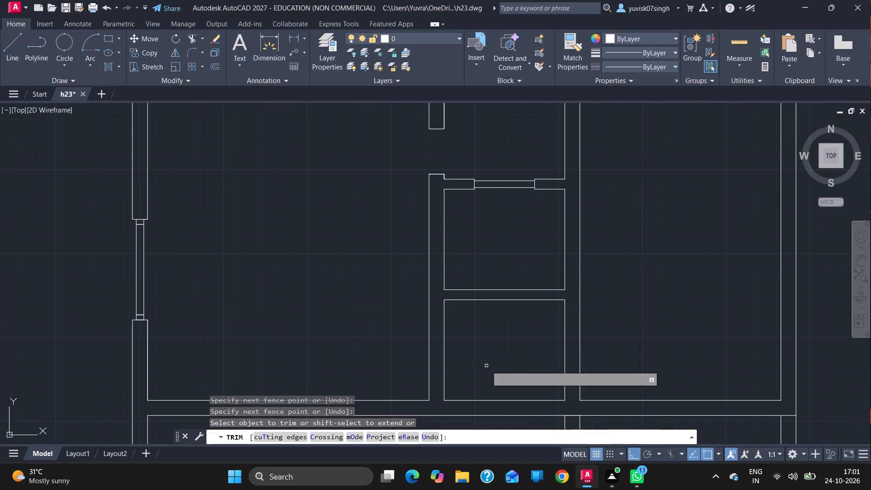
pyautogui.press('Escape')
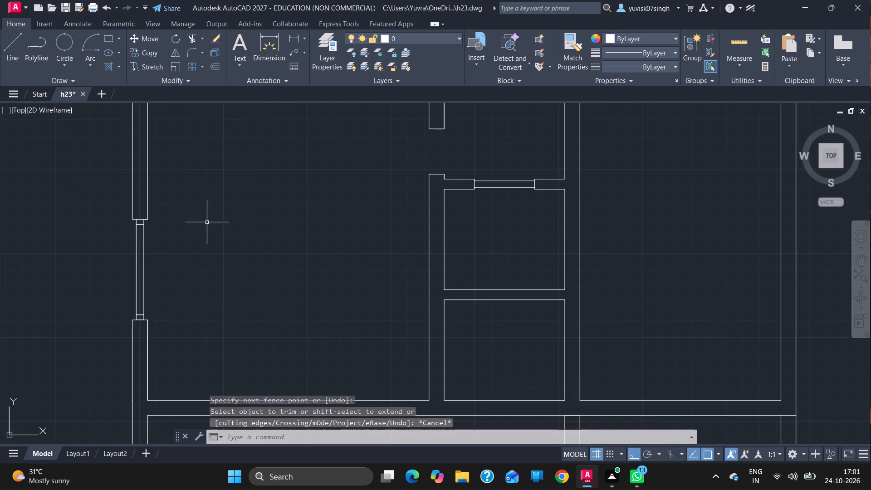
# Draw a jamb line 4" north of the south middle room's inner southwest corner, spanning from its west wall's outer face to its east wall's outer face.
pyautogui.click(10, 39)
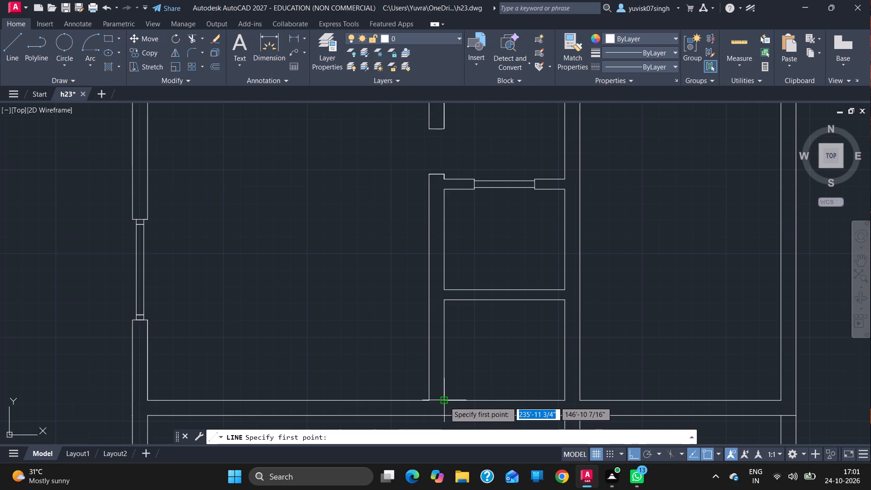
pyautogui.moveTo(444, 401); pyautogui.dragTo(444, 389)
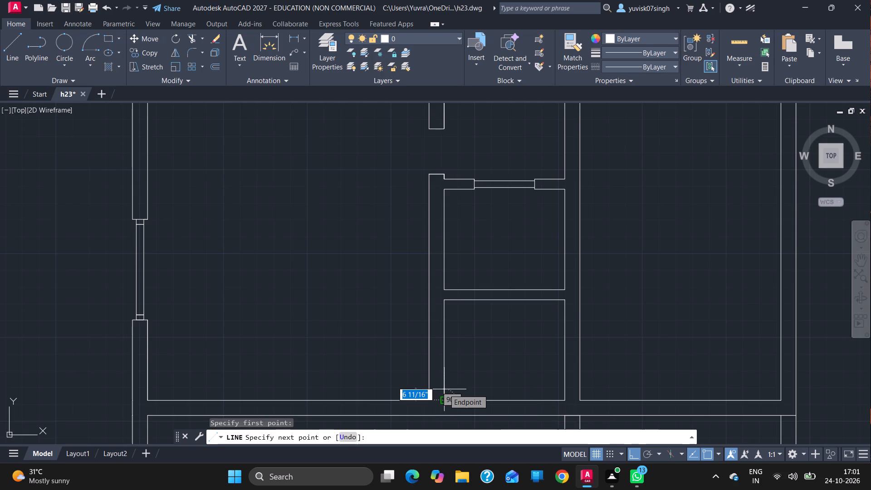
pyautogui.press('4')
pyautogui.press('Return')
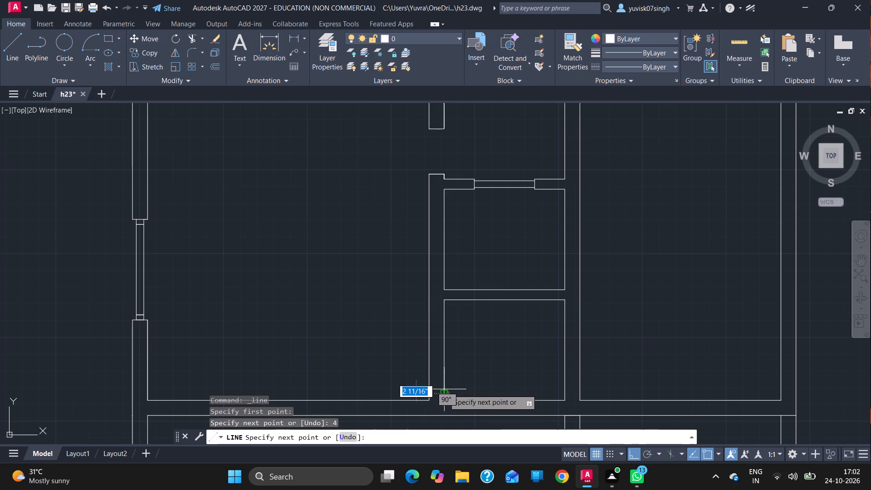
pyautogui.click(430, 391)
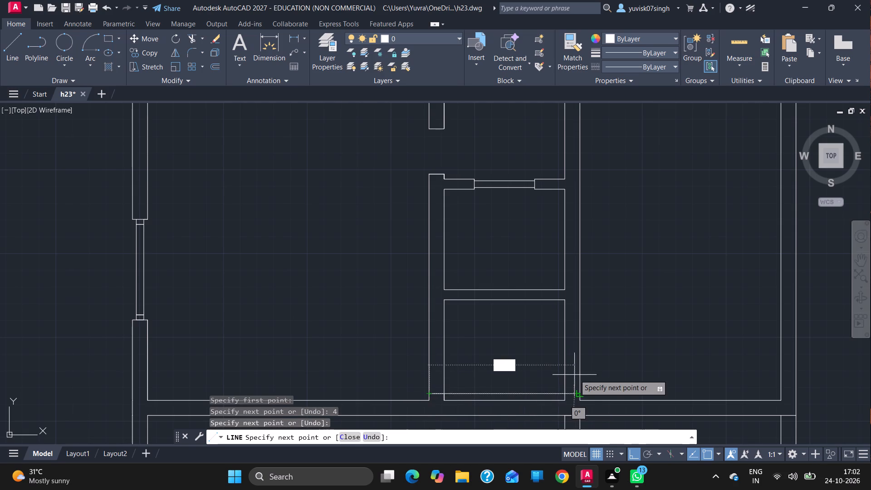
pyautogui.click(578, 392)
pyautogui.press('Escape')
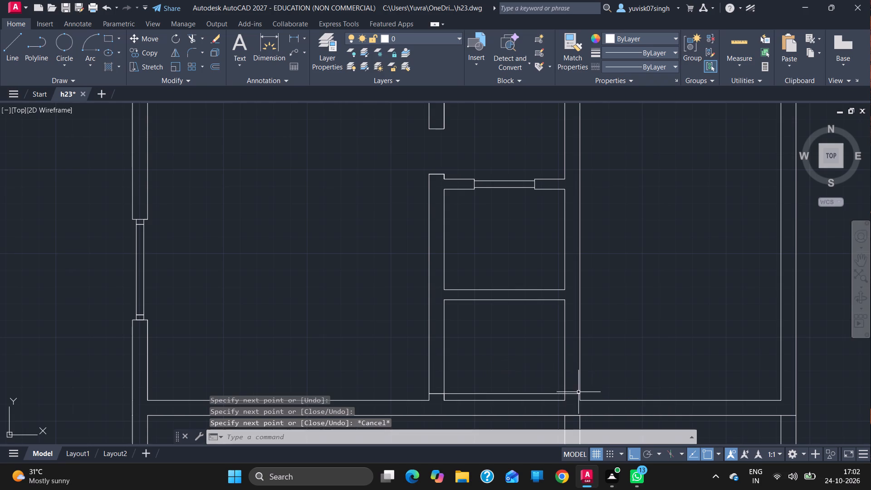
# Draw a second jamb line 2'6" north of the first, spanning the south middle room from its west wall's outer face to its east wall's.
pyautogui.click(5, 57)
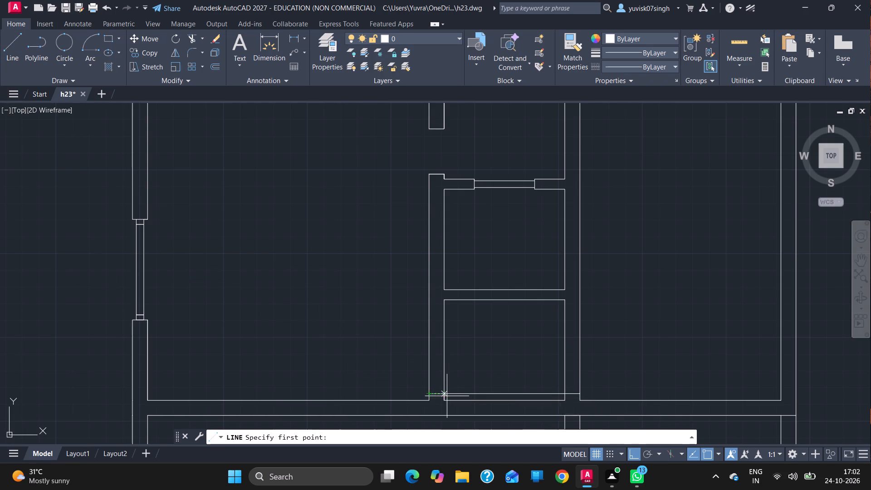
pyautogui.moveTo(446, 392); pyautogui.dragTo(446, 354)
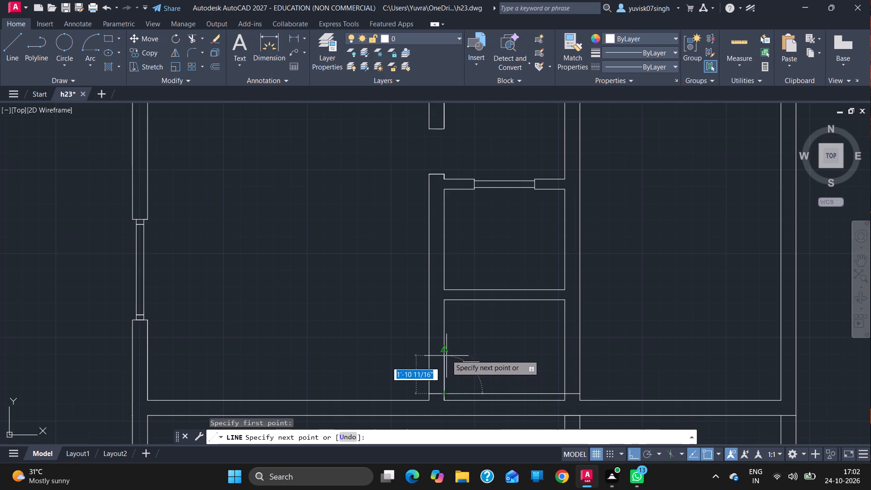
pyautogui.moveTo(446, 354); pyautogui.dragTo(445, 349)
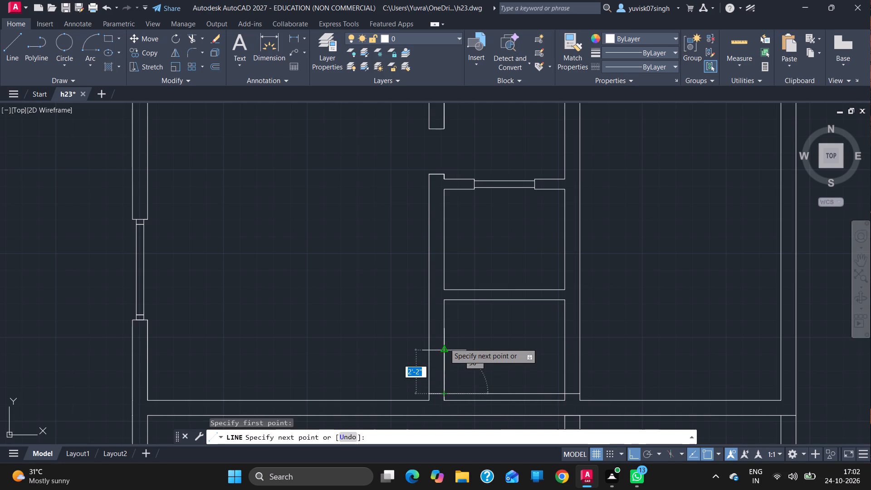
pyautogui.write("2'6")
pyautogui.press('Return')
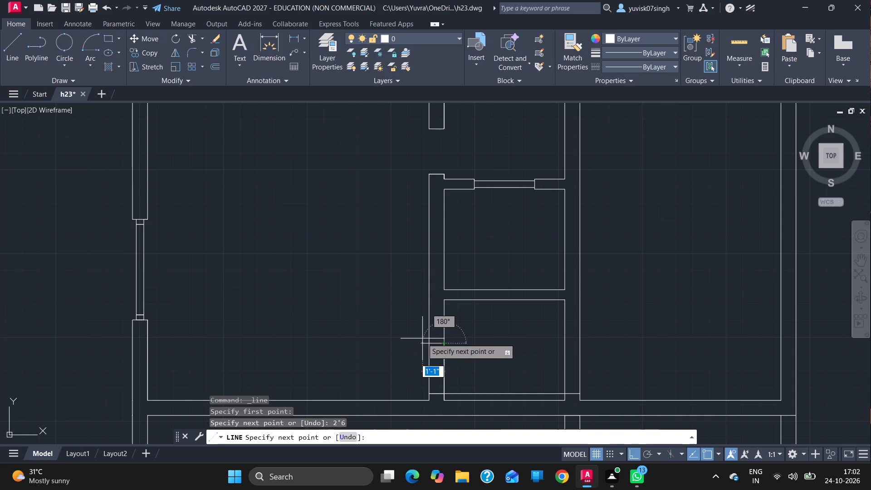
pyautogui.click(427, 340)
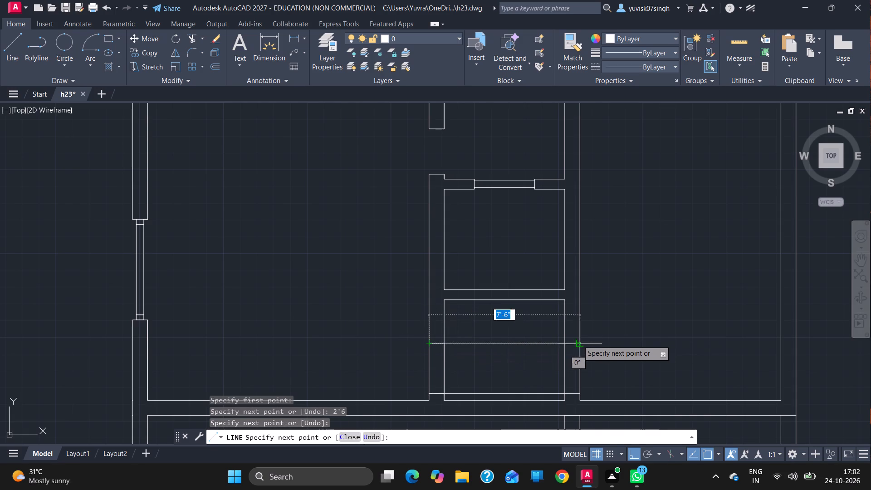
pyautogui.click(581, 343)
pyautogui.press('Escape')
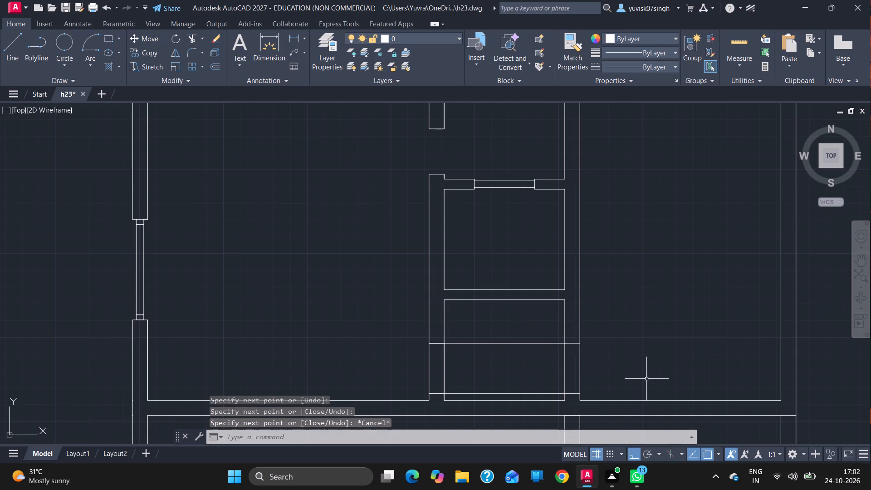
# Trim both jamb lines inside the south middle room and the wall faces between them, opening doorways in its west and east walls.
pyautogui.write('tr')
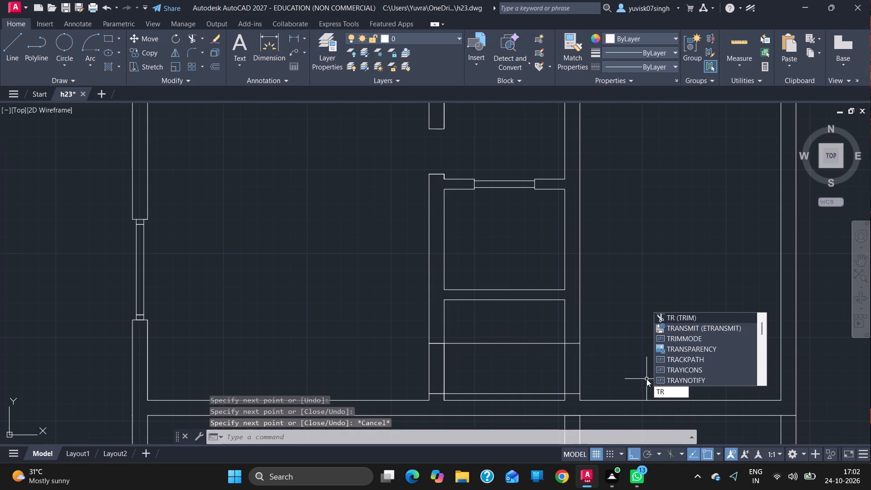
pyautogui.press('Return')
pyautogui.click(515, 335)
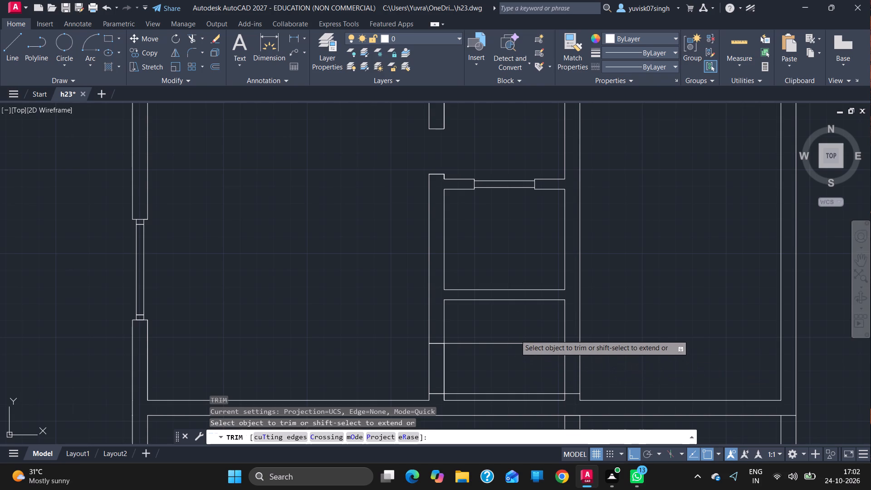
pyautogui.click(530, 395)
pyautogui.moveTo(607, 372); pyautogui.dragTo(440, 374)
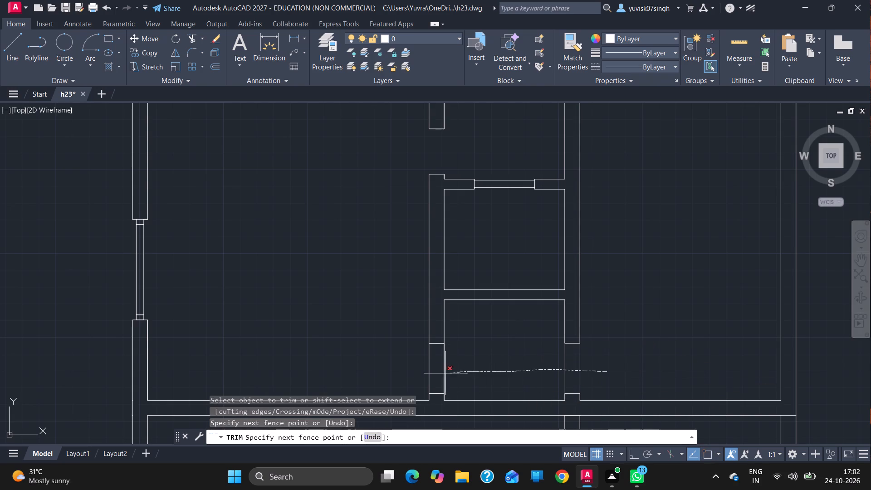
pyautogui.moveTo(440, 374); pyautogui.dragTo(405, 373)
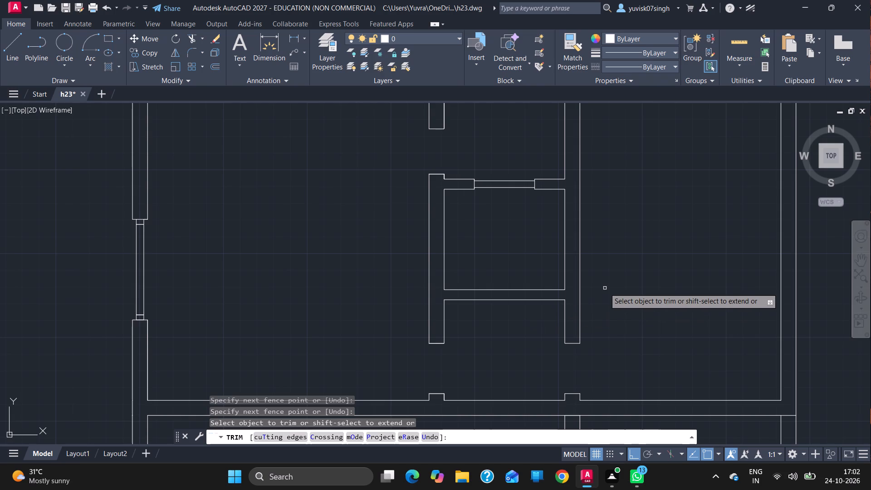
pyautogui.press('Escape')
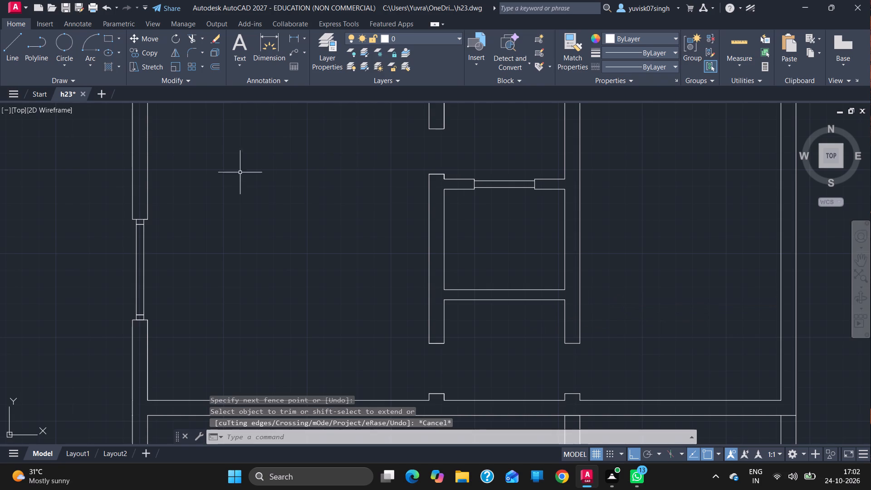
# Draw doorway jambs across the east wall of the room just north, starting 3" above its inner southeast corner and 2'3" apart.
pyautogui.click(20, 51)
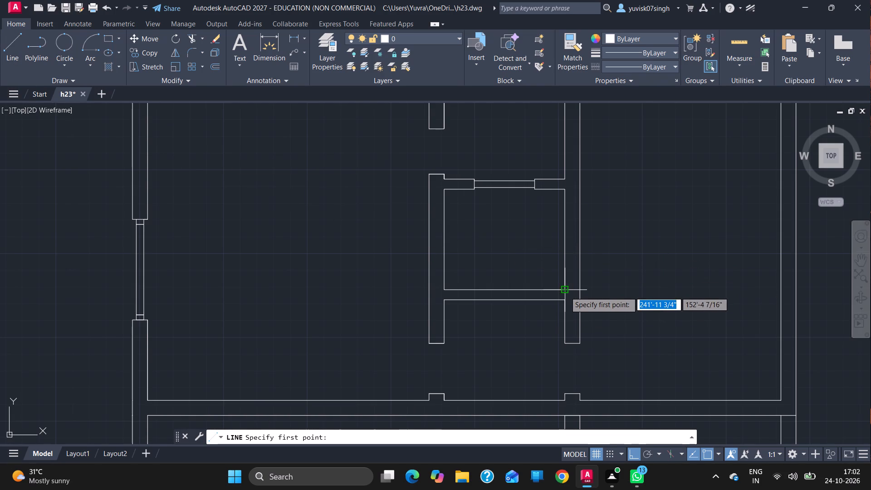
pyautogui.moveTo(565, 292); pyautogui.dragTo(566, 278)
pyautogui.press('3')
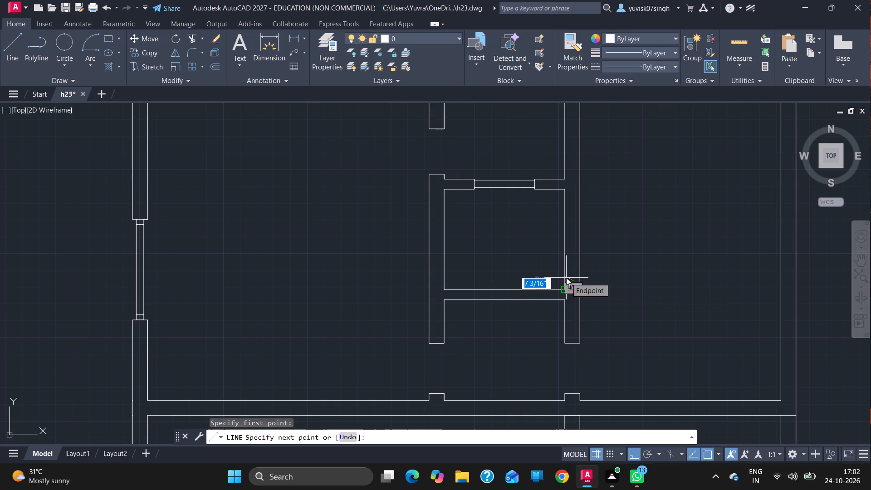
pyautogui.press('Return')
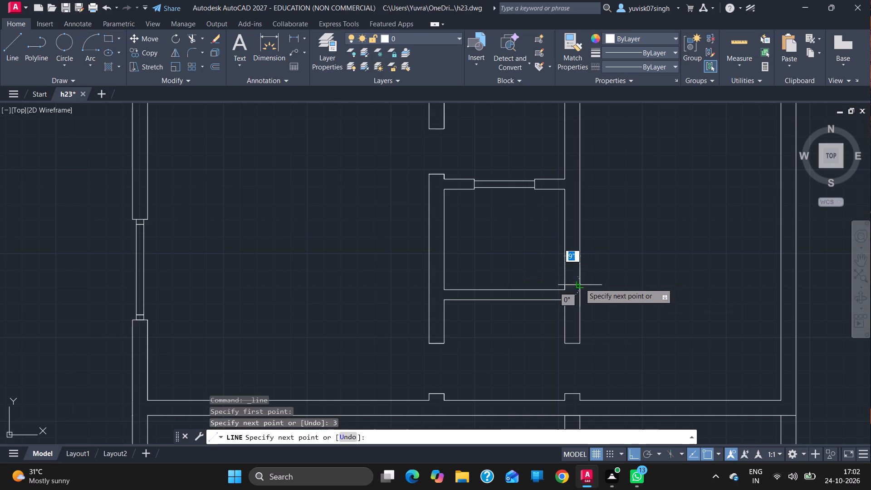
pyautogui.click(579, 284)
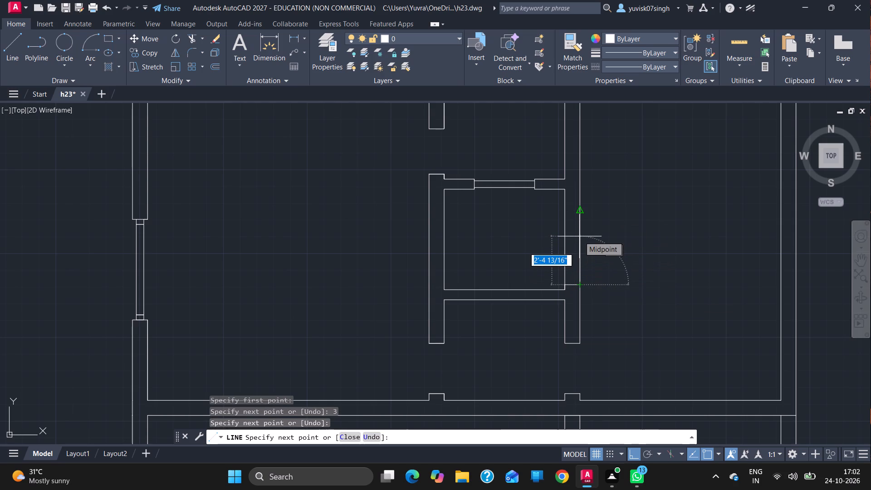
pyautogui.press('2')
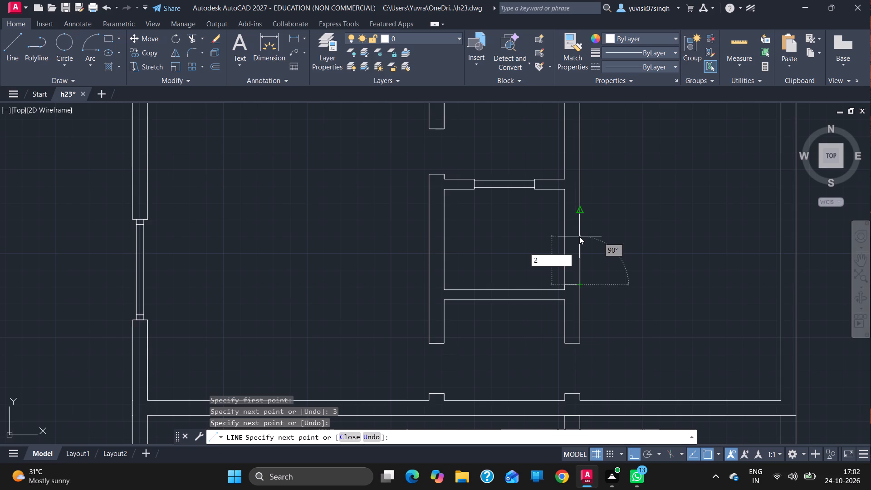
pyautogui.press("'")
pyautogui.press('3')
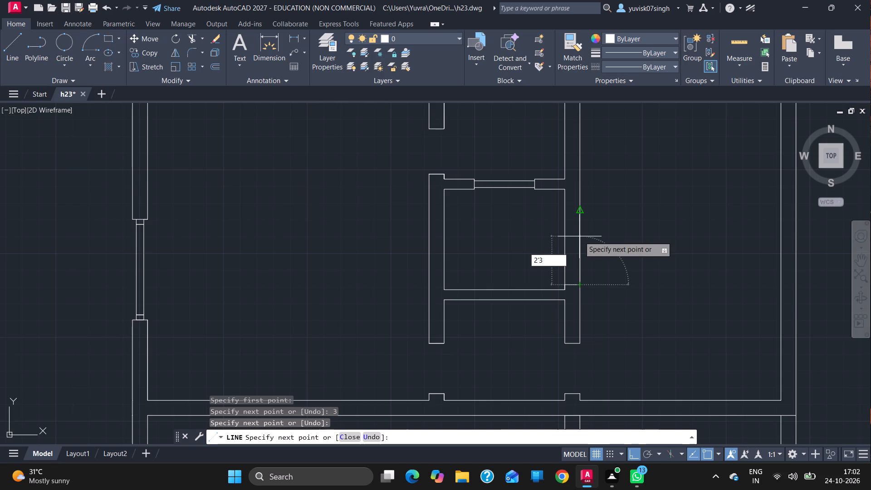
pyautogui.press('Return')
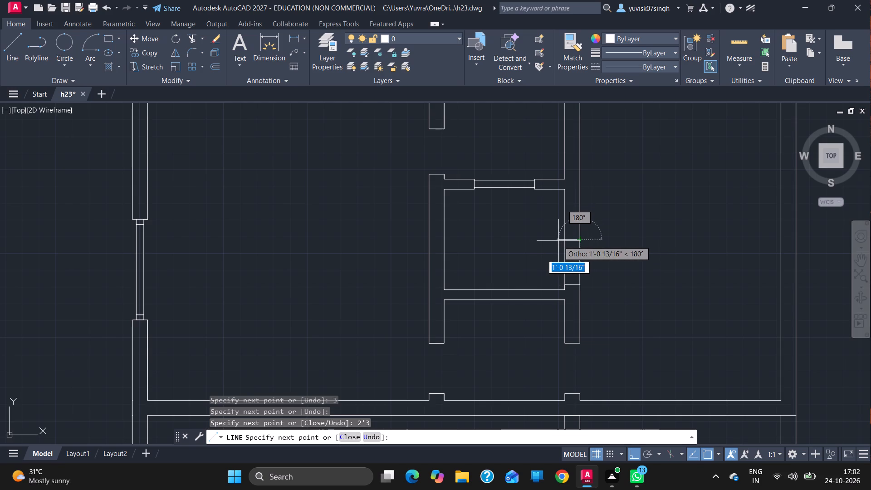
pyautogui.click(565, 239)
pyautogui.press('Escape')
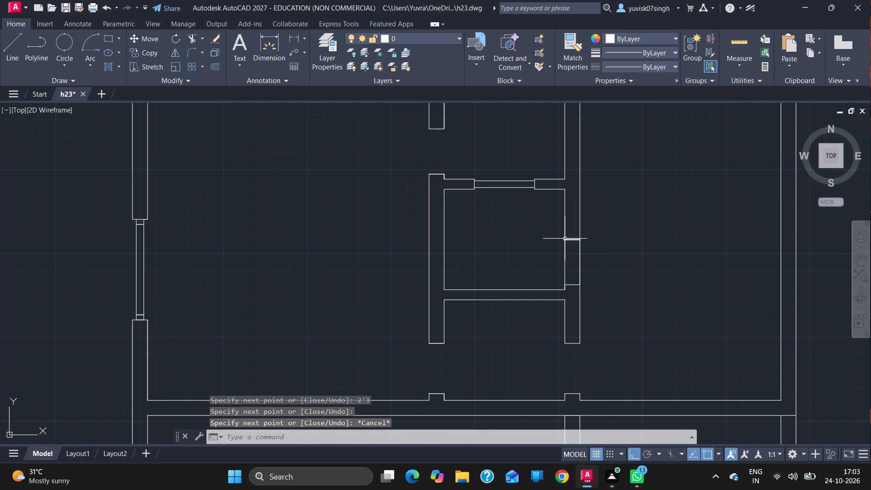
# Trim both east wall face lines between the two new jambs to open the doorway.
pyautogui.write('tr')
pyautogui.press('Return')
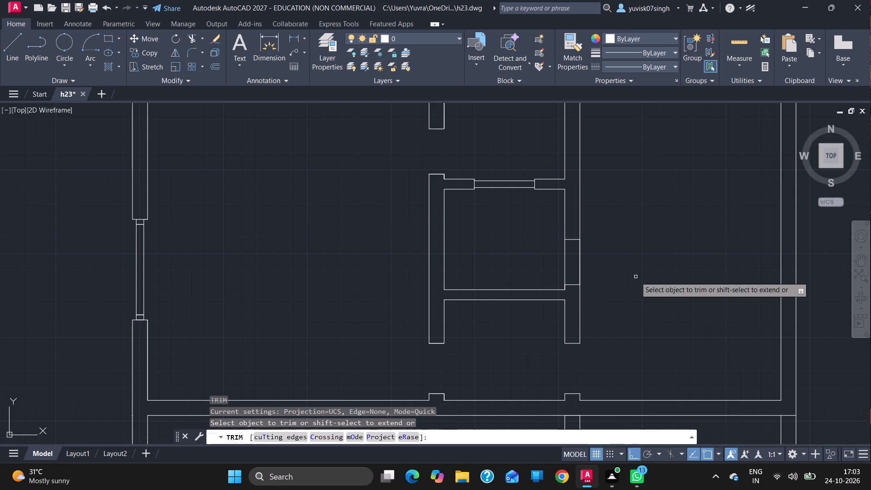
pyautogui.moveTo(583, 272); pyautogui.dragTo(534, 271)
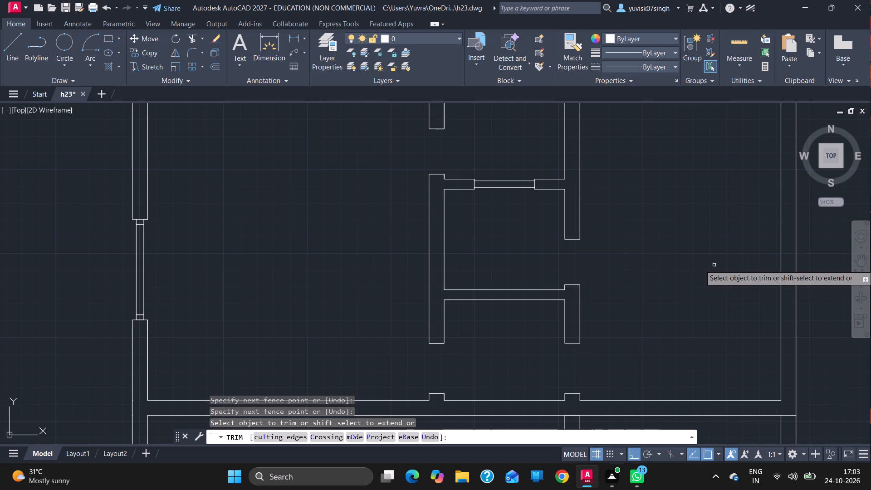
pyautogui.press('Escape')
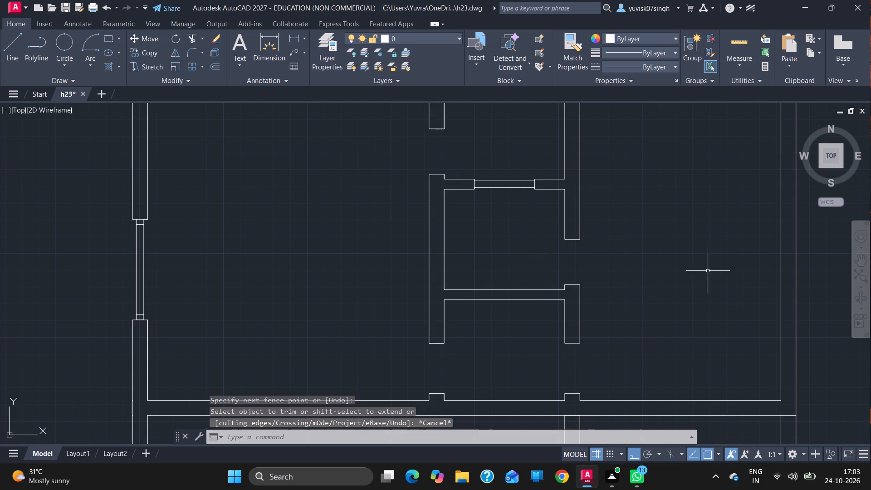
# Draw a line along the south middle room's south wall face, and a jamb across that wall 2'6" west of its midpoint.
pyautogui.click(862, 263)
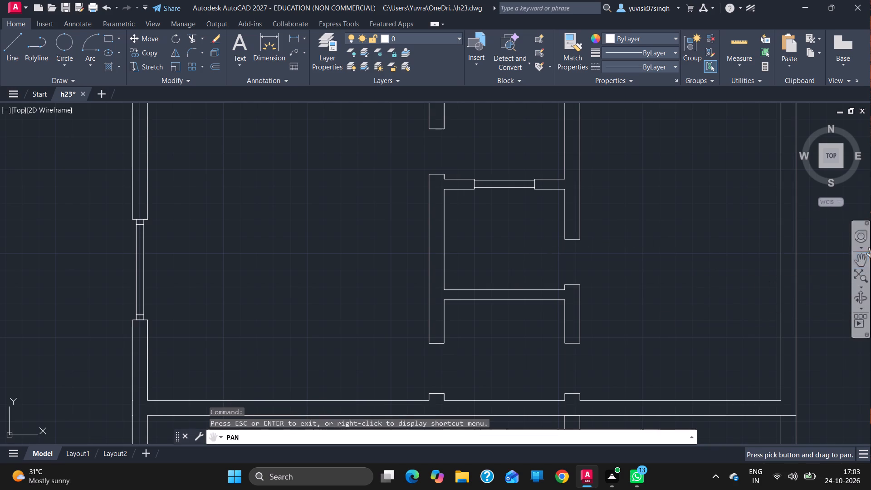
pyautogui.moveTo(530, 348); pyautogui.dragTo(534, 233)
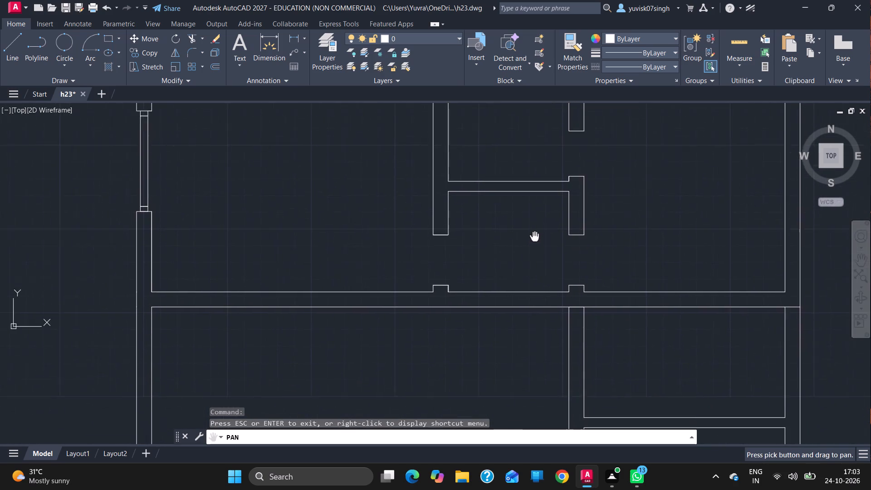
pyautogui.moveTo(534, 233); pyautogui.dragTo(533, 196)
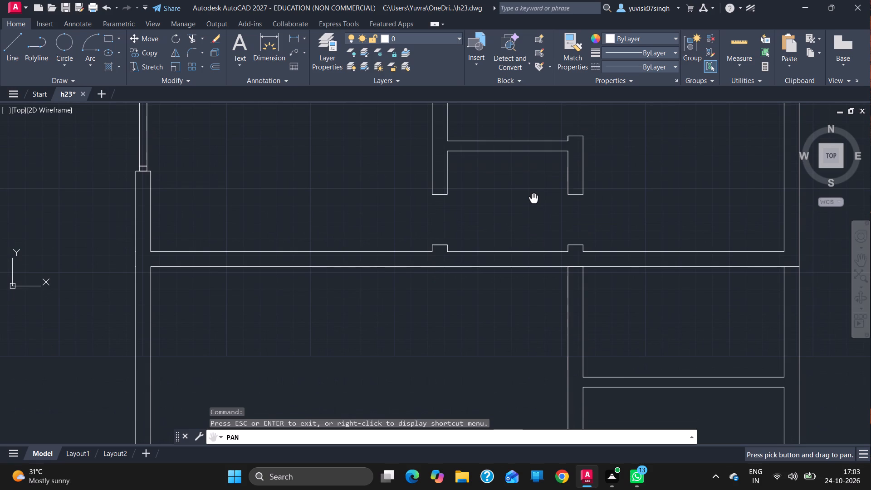
pyautogui.press('Escape')
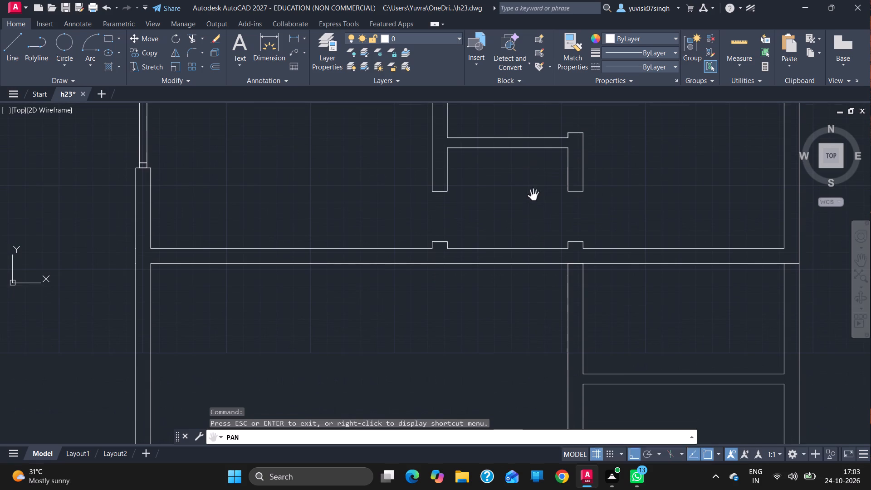
pyautogui.click(10, 50)
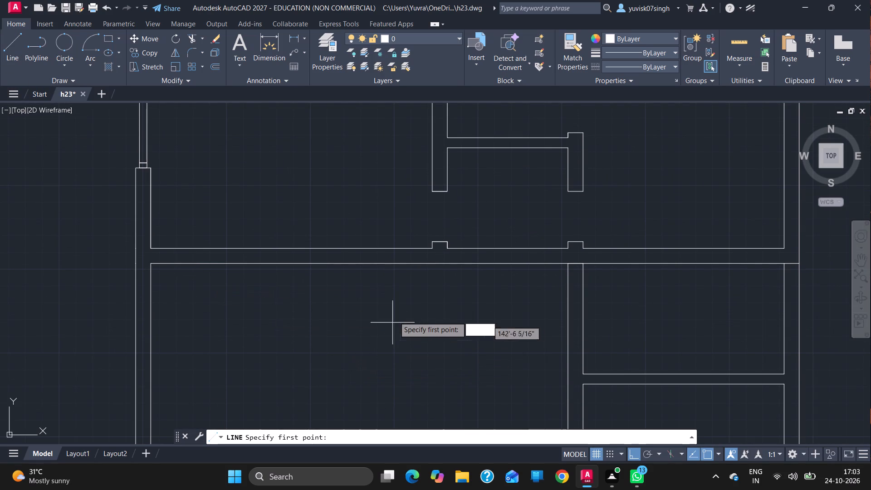
pyautogui.click(446, 248)
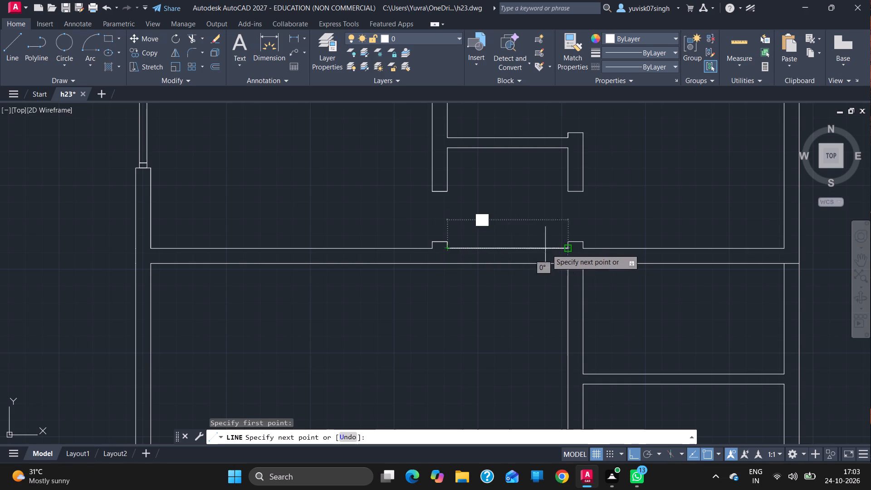
pyautogui.click(567, 250)
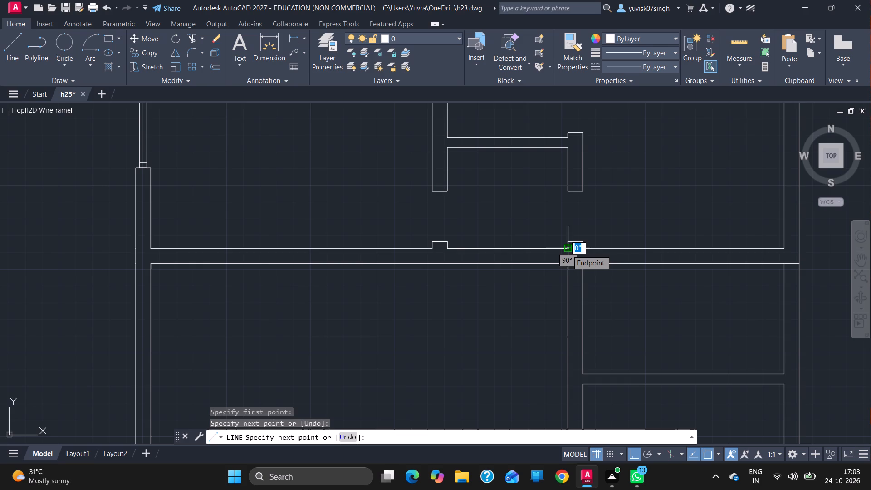
pyautogui.moveTo(508, 248); pyautogui.dragTo(449, 247)
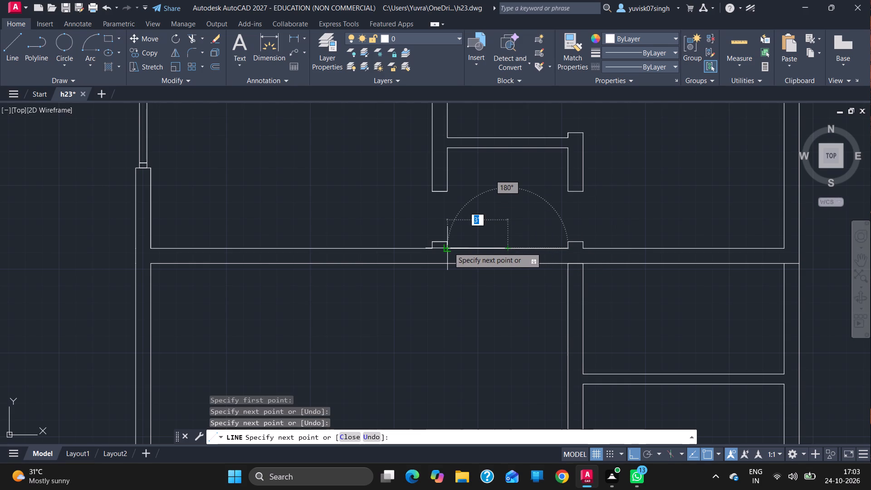
pyautogui.moveTo(449, 247); pyautogui.dragTo(457, 248)
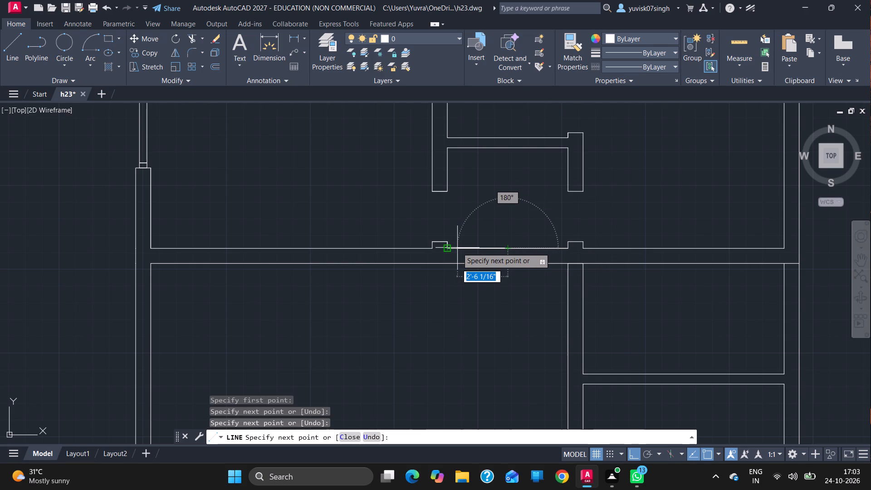
pyautogui.moveTo(457, 248); pyautogui.dragTo(459, 249)
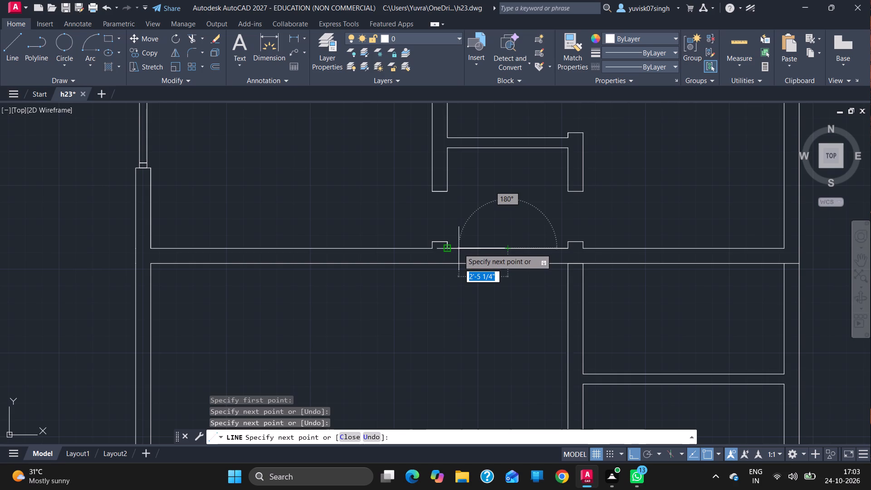
pyautogui.moveTo(459, 249); pyautogui.dragTo(457, 250)
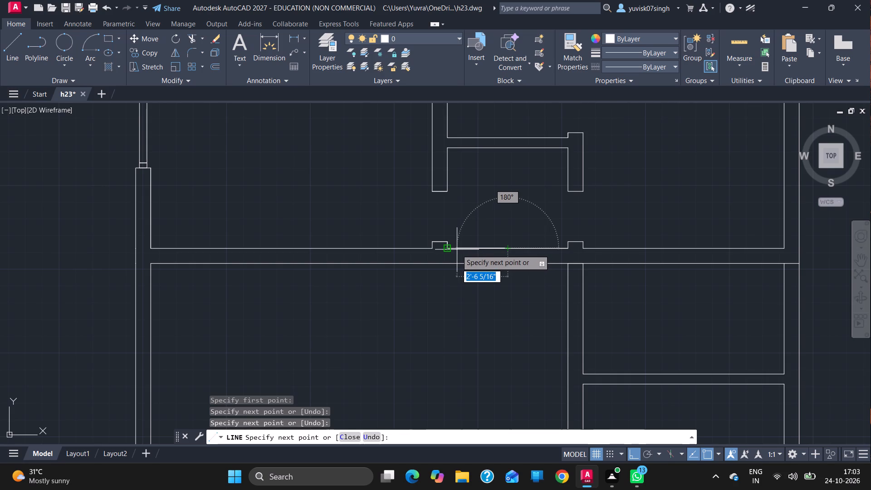
pyautogui.write("2'6")
pyautogui.press('Return')
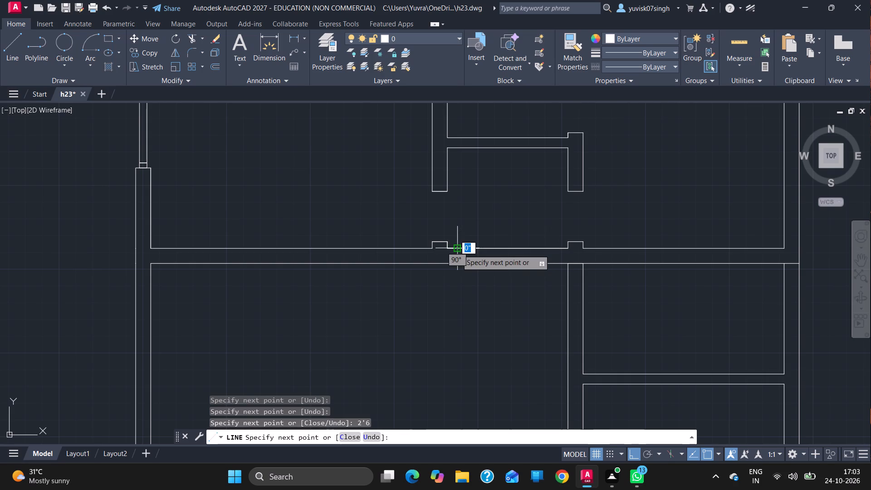
pyautogui.click(458, 264)
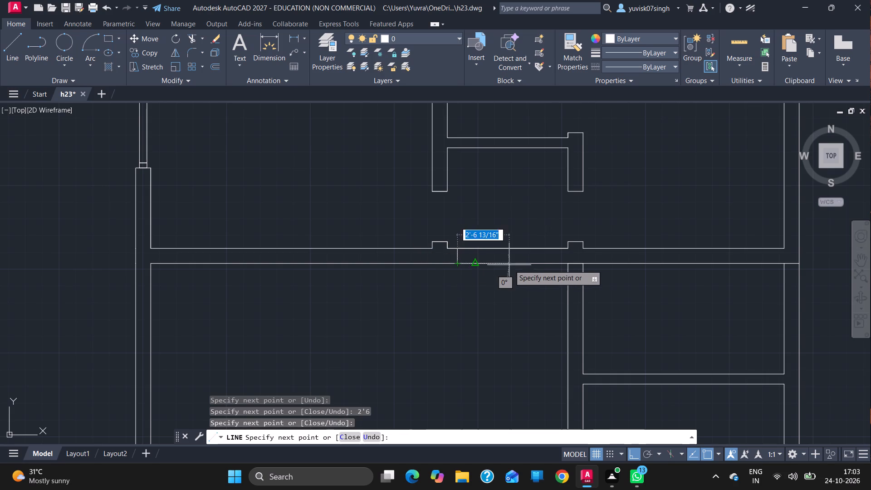
# Continue the line 5' east along the wall's south face and draw the opening's east jamb back up to the north face.
pyautogui.write("5'")
pyautogui.press('Return')
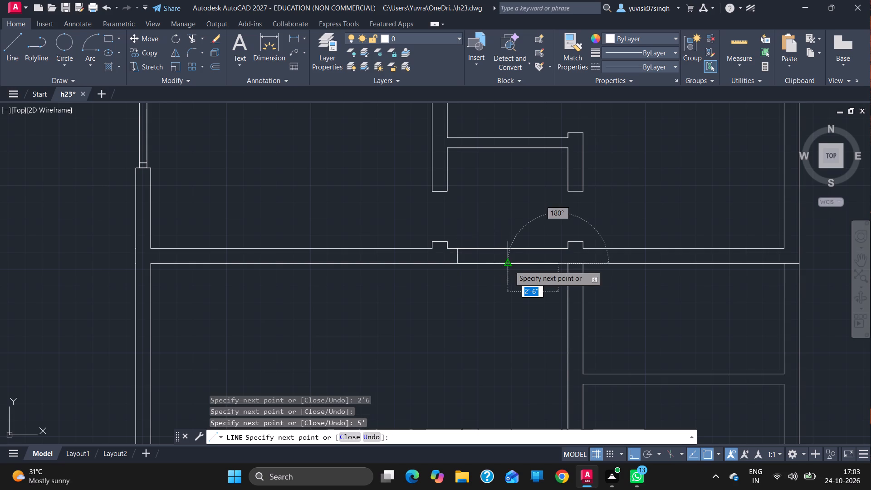
pyautogui.click(555, 250)
pyautogui.press('Escape')
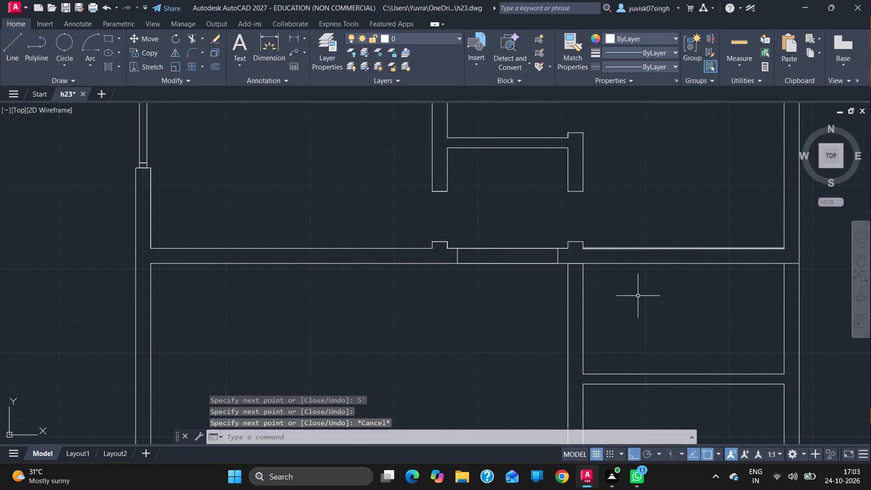
# Trim the cross wall's south face line where it crosses the partition wall and the east exterior wall.
pyautogui.write('tr')
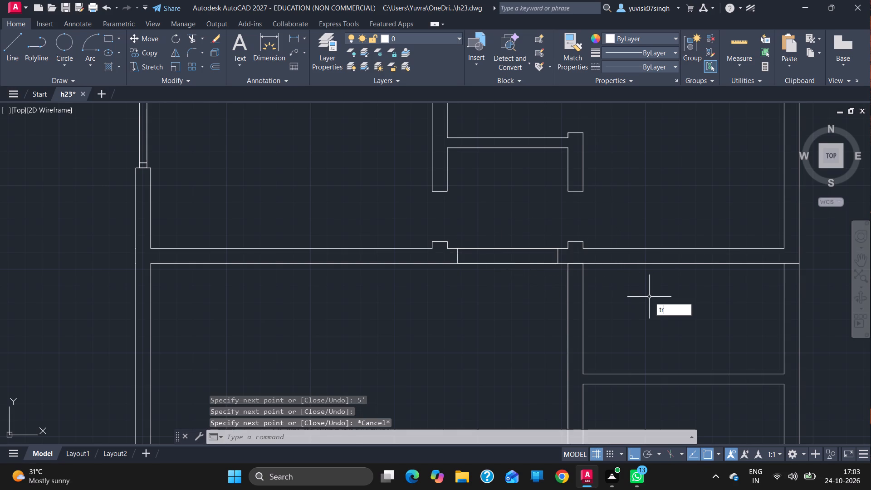
pyautogui.press('Return')
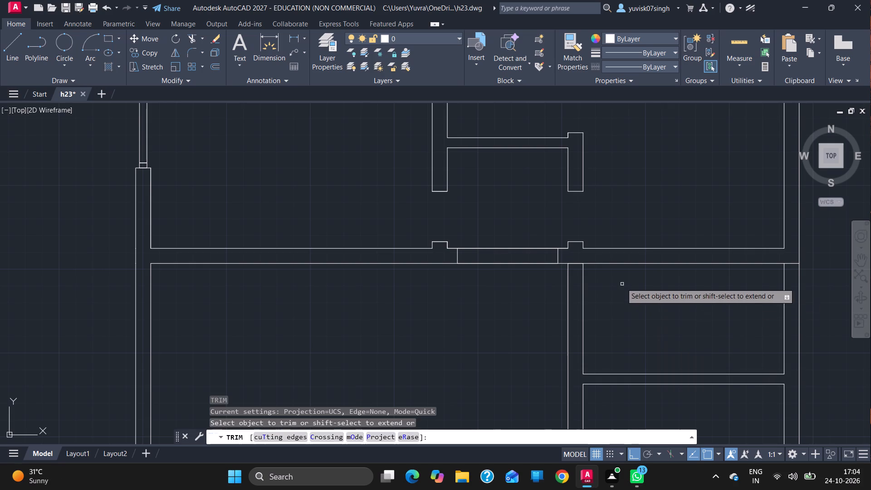
pyautogui.click(579, 264)
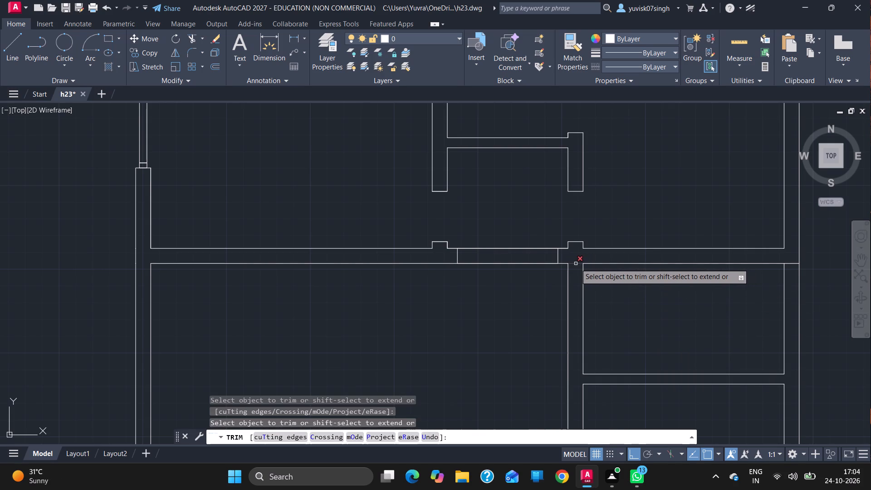
pyautogui.click(576, 264)
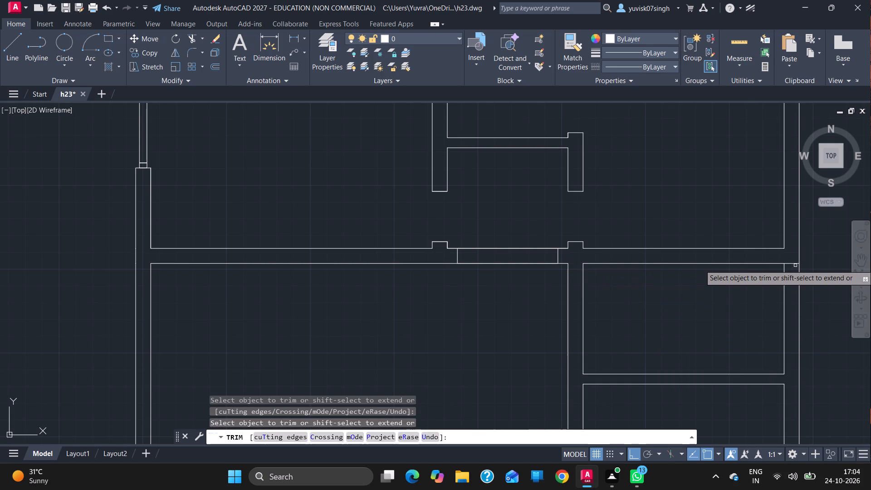
pyautogui.click(793, 265)
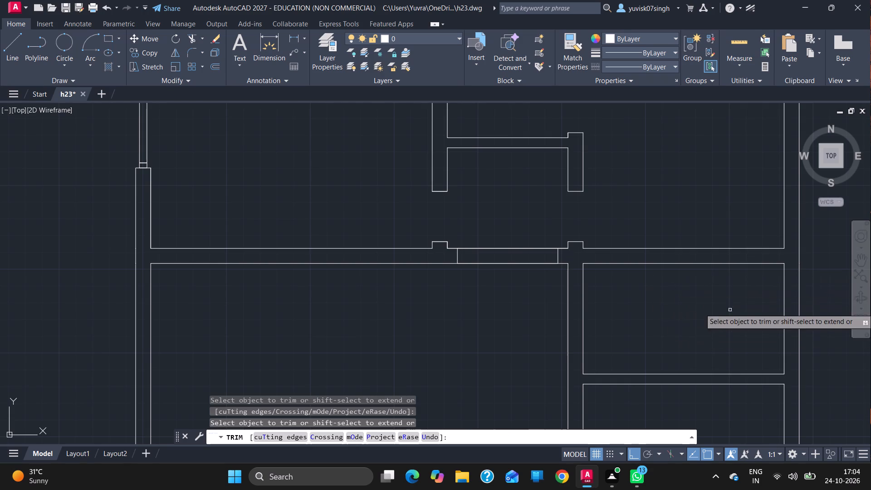
pyautogui.press('Escape')
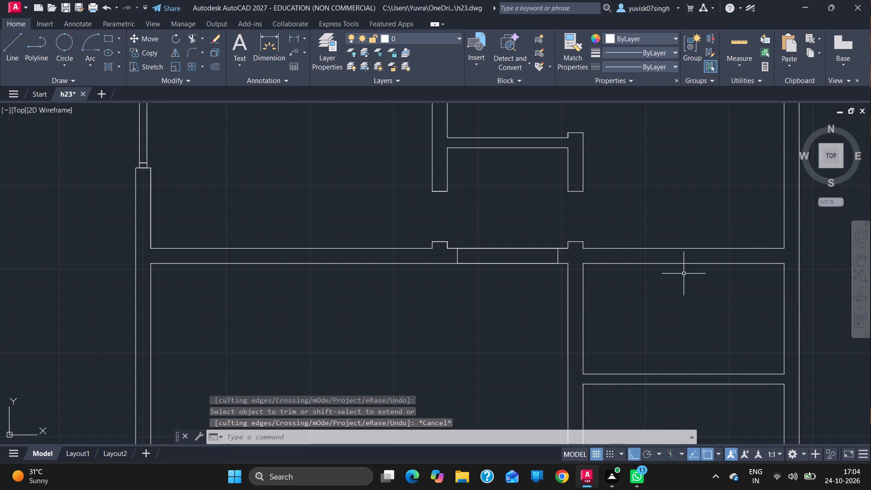
# In the east room south of the cross wall, draw a north-south line 2'6" from its east wall and a line from its midpoint to the west wall.
pyautogui.click(13, 54)
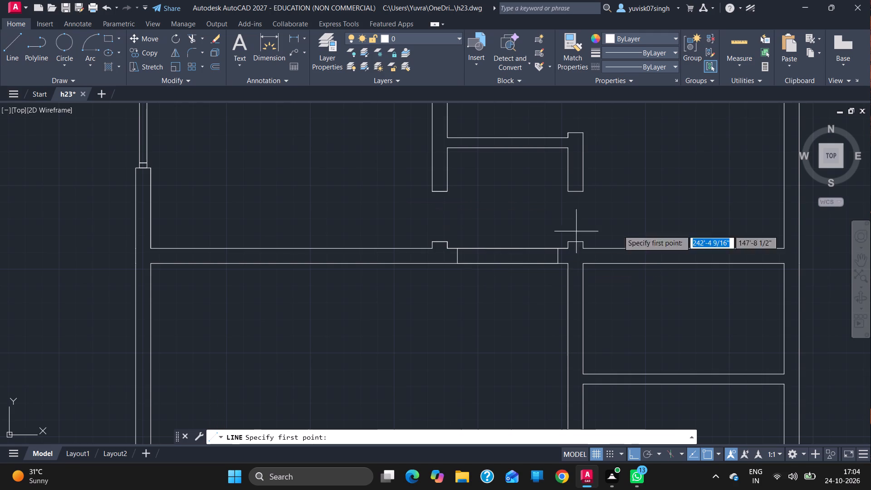
pyautogui.moveTo(786, 263); pyautogui.dragTo(734, 263)
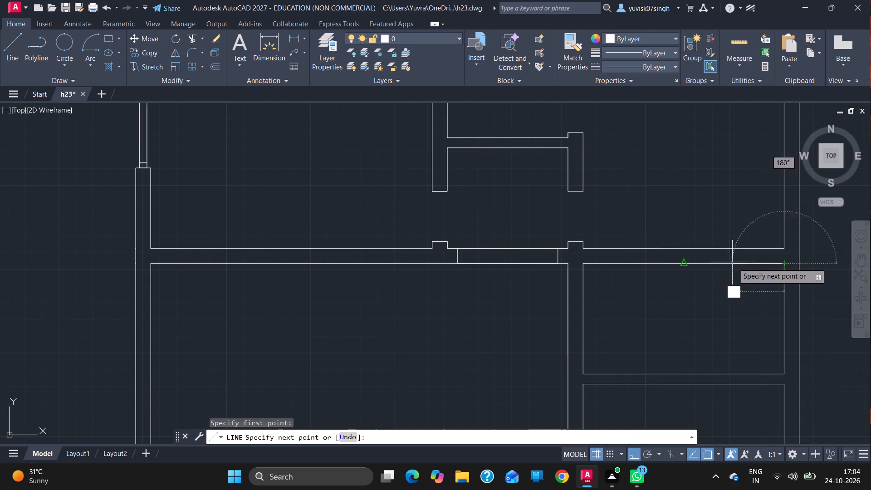
pyautogui.moveTo(734, 263); pyautogui.dragTo(738, 264)
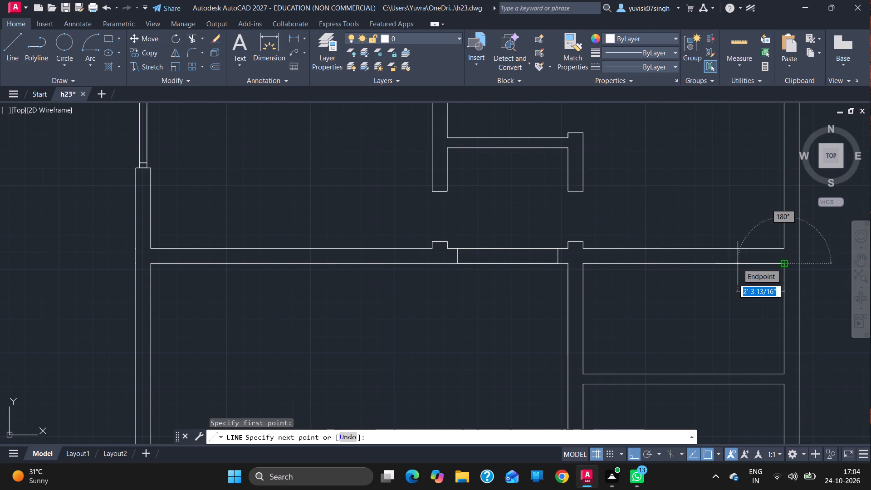
pyautogui.press('2')
pyautogui.write("'6")
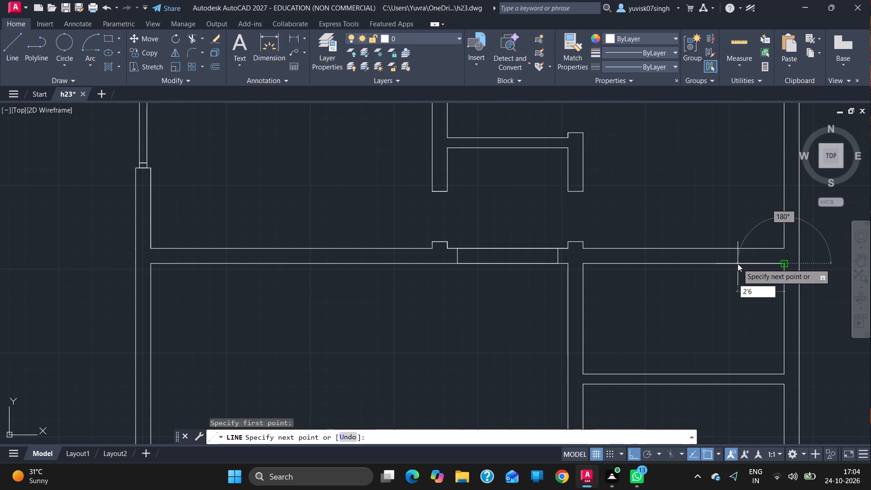
pyautogui.press('Return')
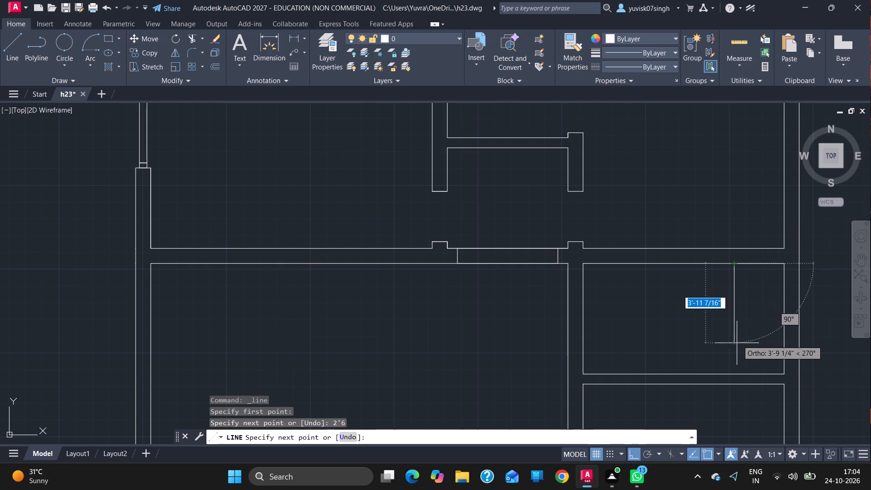
pyautogui.click(736, 372)
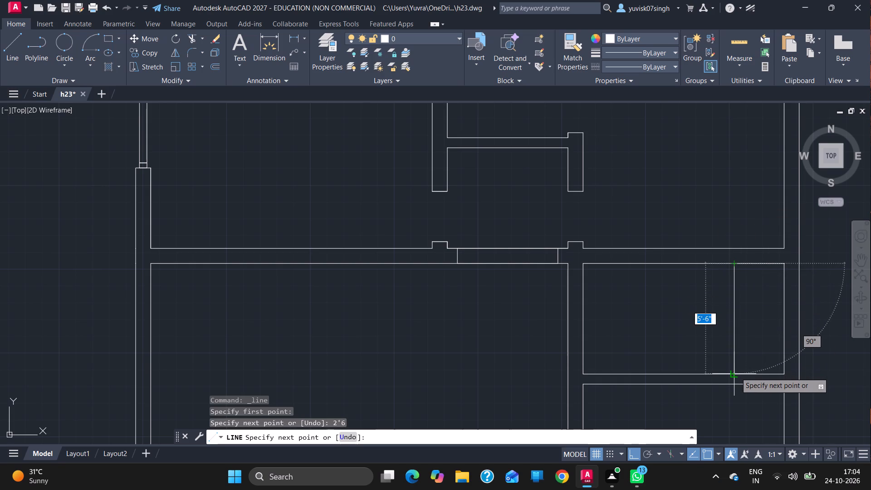
pyautogui.click(735, 320)
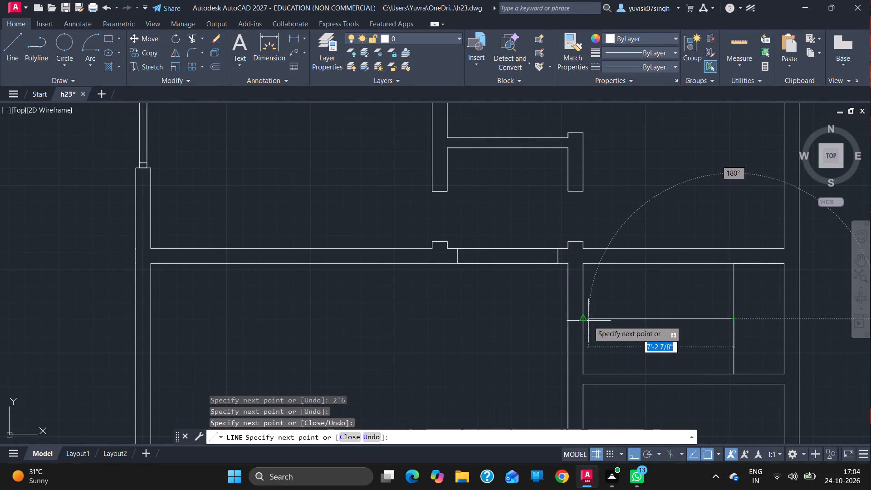
pyautogui.click(586, 319)
pyautogui.press('1')
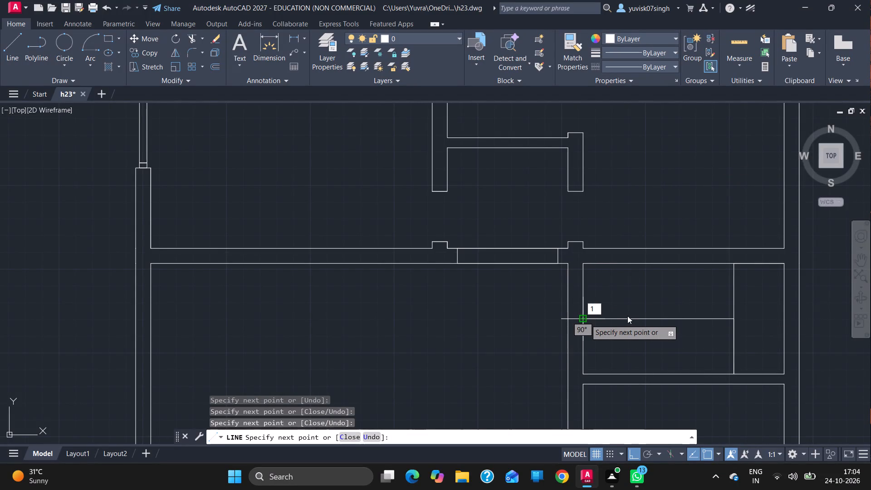
pyautogui.press('Escape')
pyautogui.press('Escape')
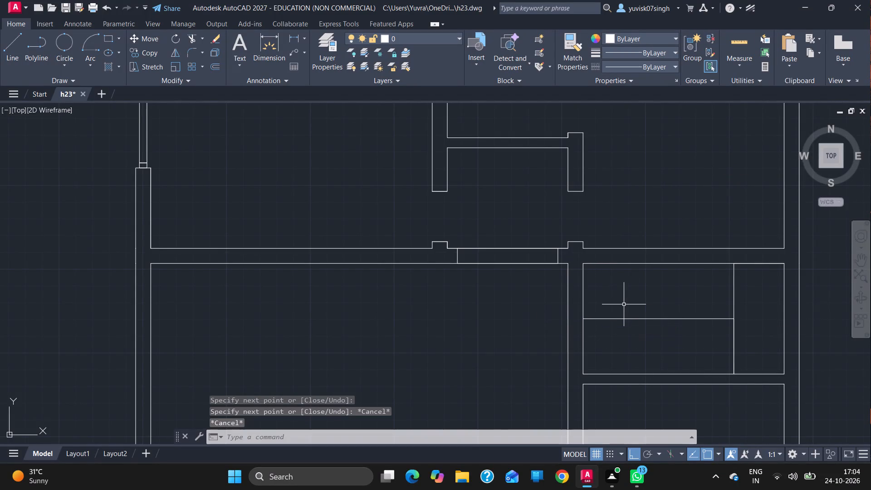
# Offset the east room's middle horizontal line by 3" to both its north and south sides.
pyautogui.press('o')
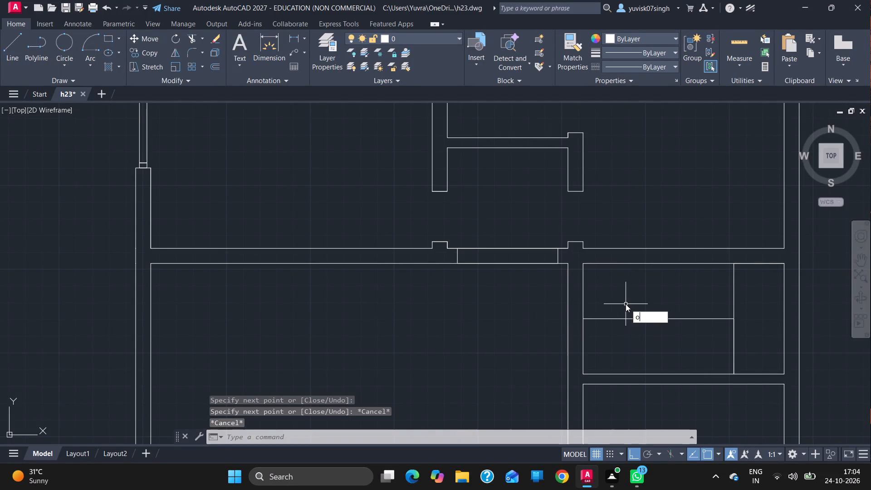
pyautogui.press('Return')
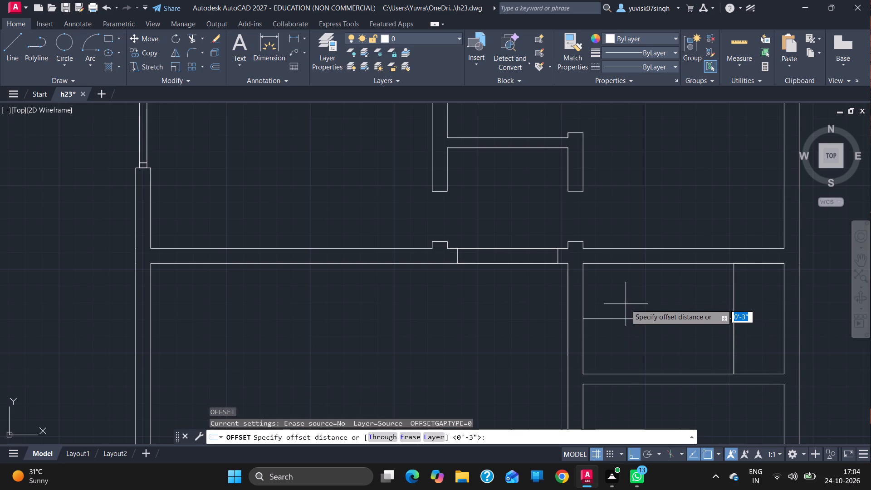
pyautogui.press('Return')
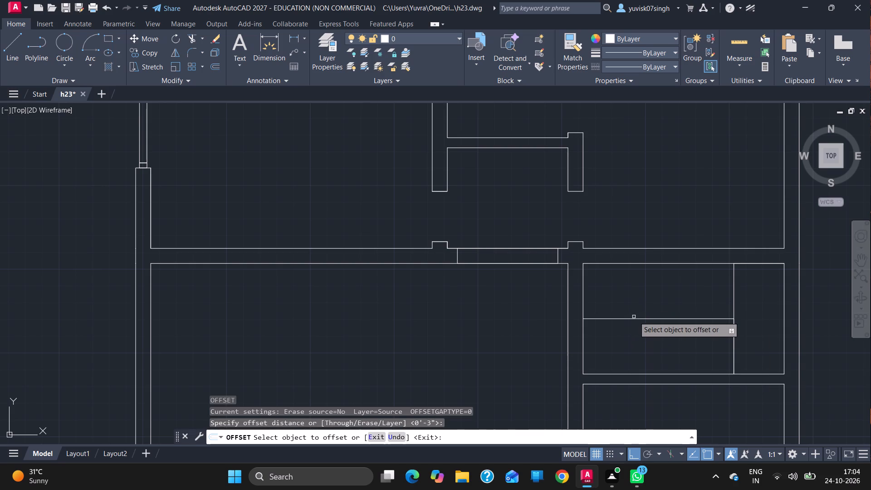
pyautogui.moveTo(639, 319); pyautogui.dragTo(645, 286)
pyautogui.moveTo(645, 286); pyautogui.dragTo(645, 320)
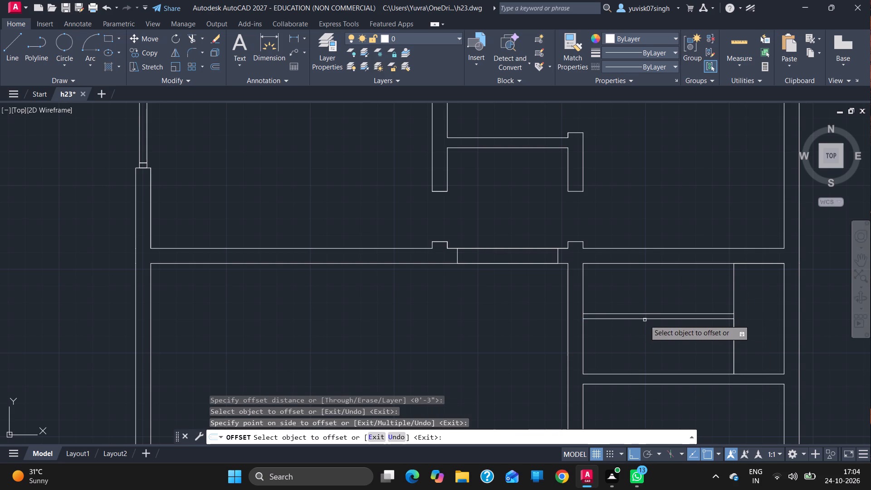
pyautogui.moveTo(645, 320); pyautogui.dragTo(644, 348)
pyautogui.click(644, 348)
pyautogui.press('Escape')
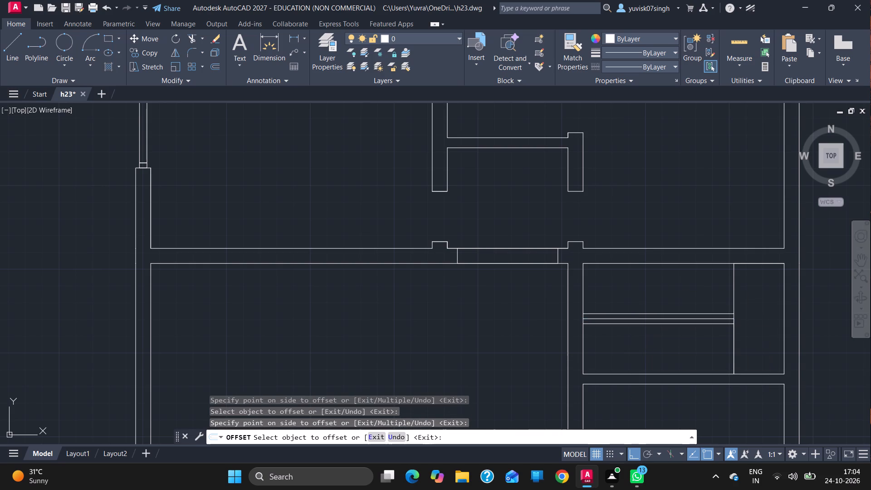
# Delete the original middle line between the two offset lines in the east room.
pyautogui.click(637, 318)
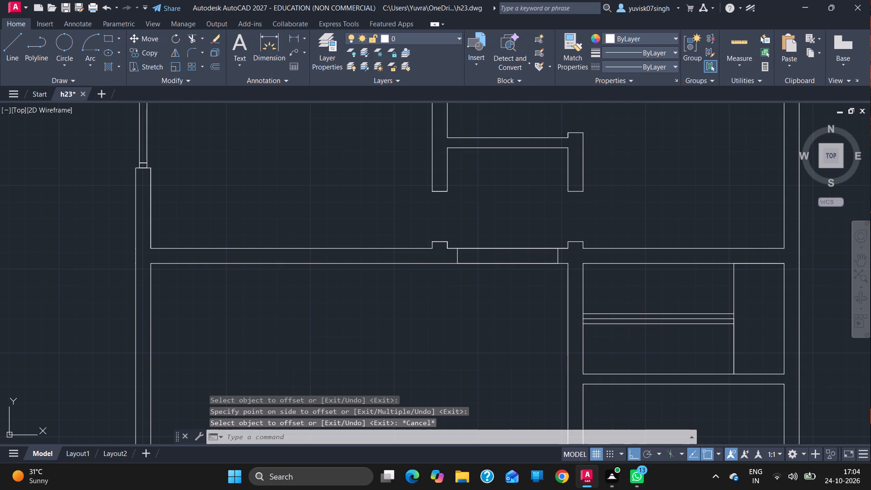
pyautogui.press('Delete')
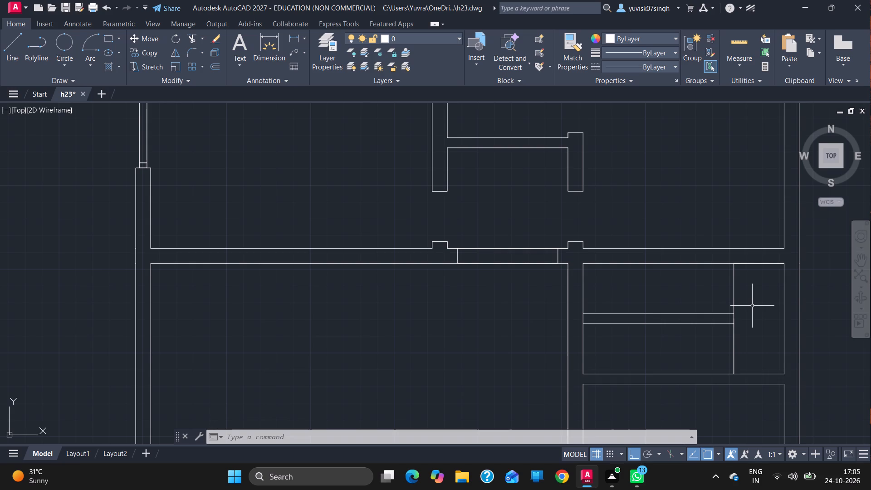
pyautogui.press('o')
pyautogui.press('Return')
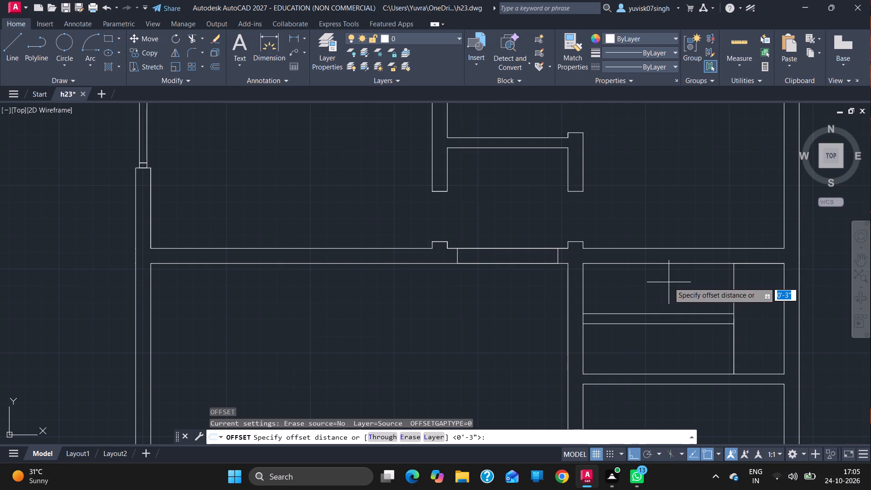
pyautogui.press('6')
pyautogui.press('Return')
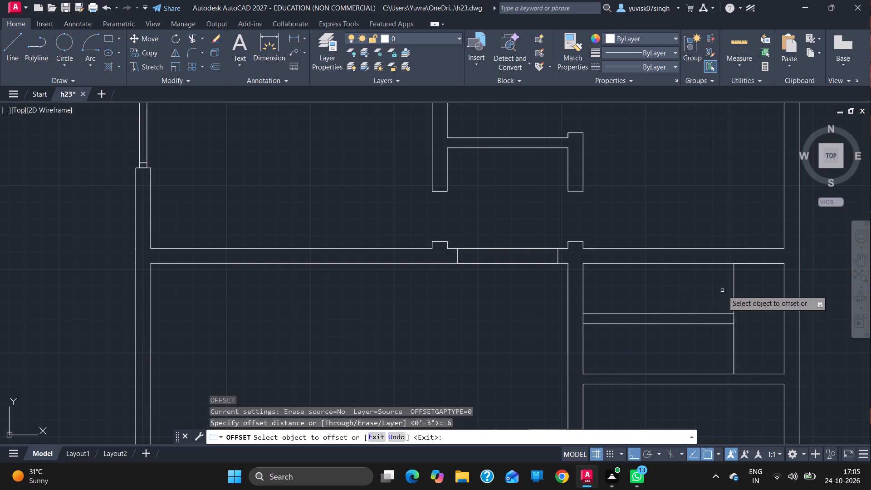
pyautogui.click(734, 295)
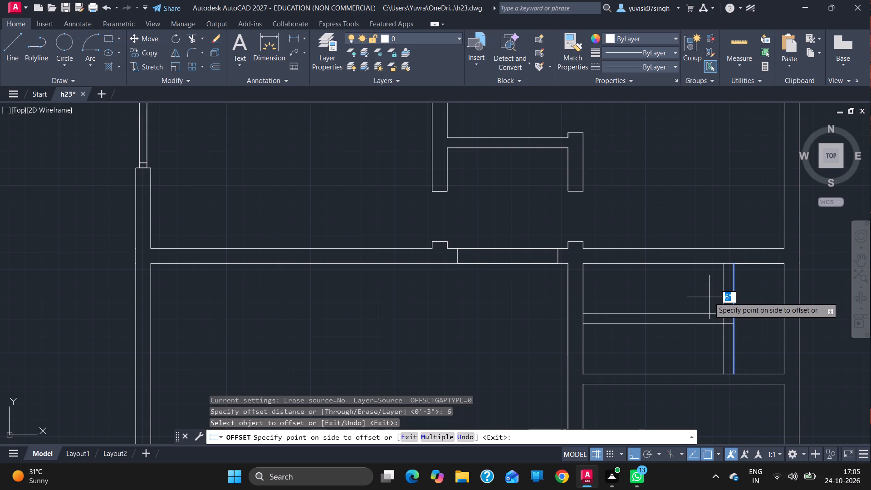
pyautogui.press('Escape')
# Measure the spacing between adjacent tread lines on the original plan's staircase using a temporary line.
pyautogui.keyDown('ctrl'); pyautogui.scroll(-4, 445, 317); pyautogui.keyUp('ctrl')
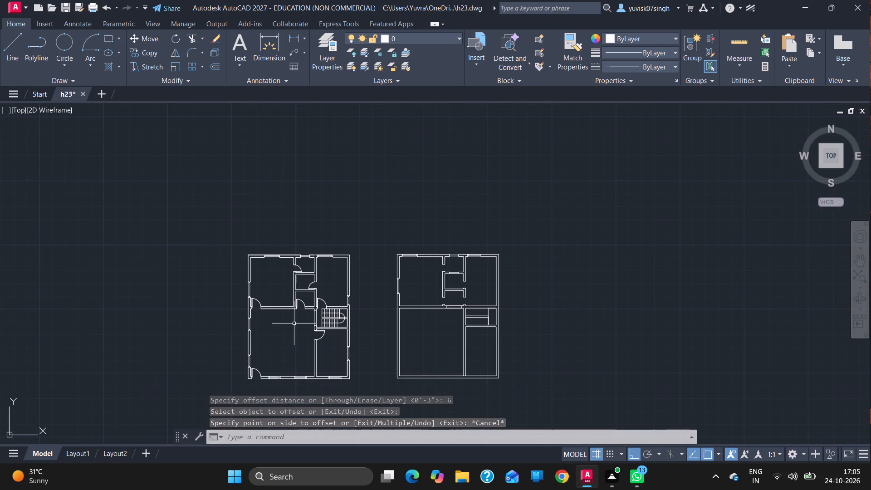
pyautogui.keyDown('ctrl'); pyautogui.scroll(3, 294, 323); pyautogui.keyUp('ctrl')
pyautogui.click(0, 58)
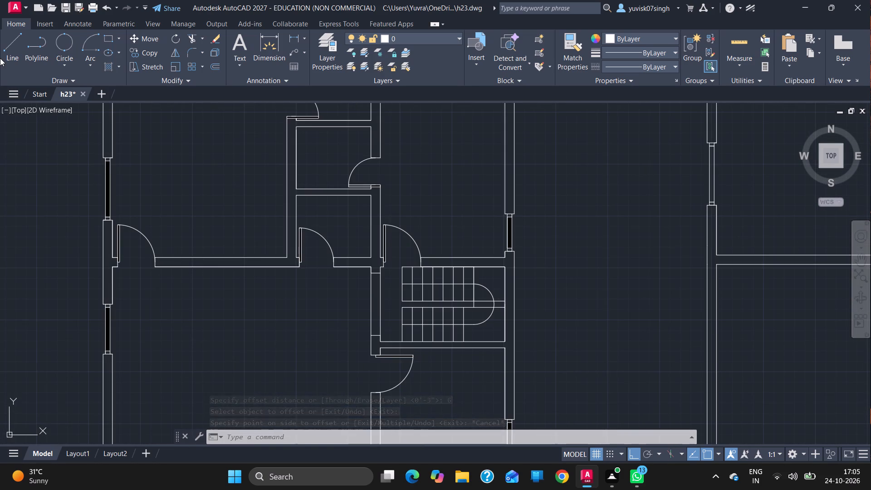
pyautogui.click(2, 56)
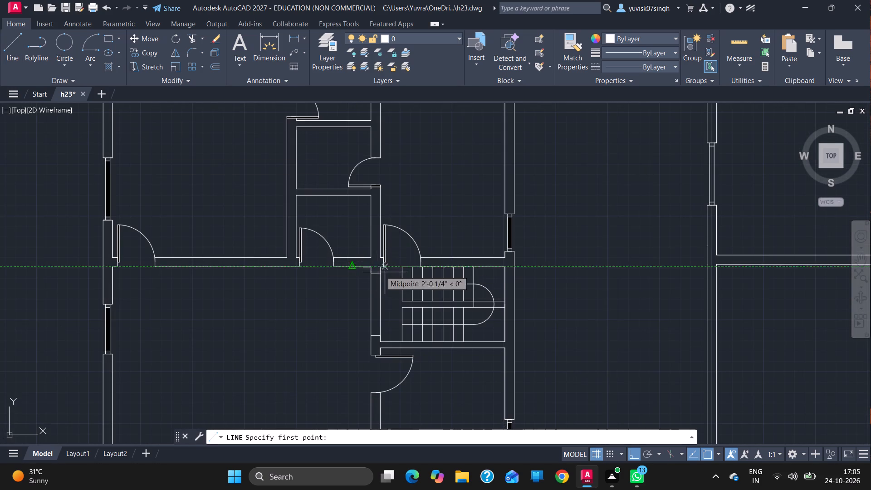
pyautogui.moveTo(401, 268); pyautogui.dragTo(404, 268)
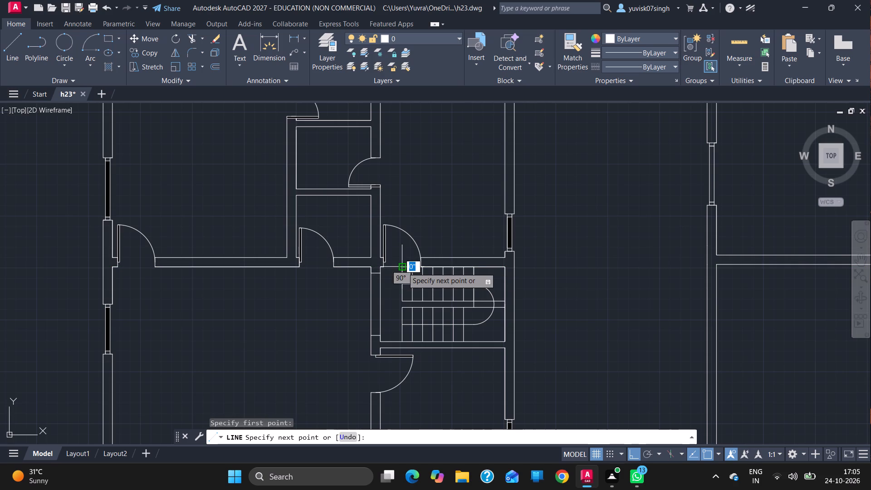
pyautogui.moveTo(404, 268); pyautogui.dragTo(411, 268)
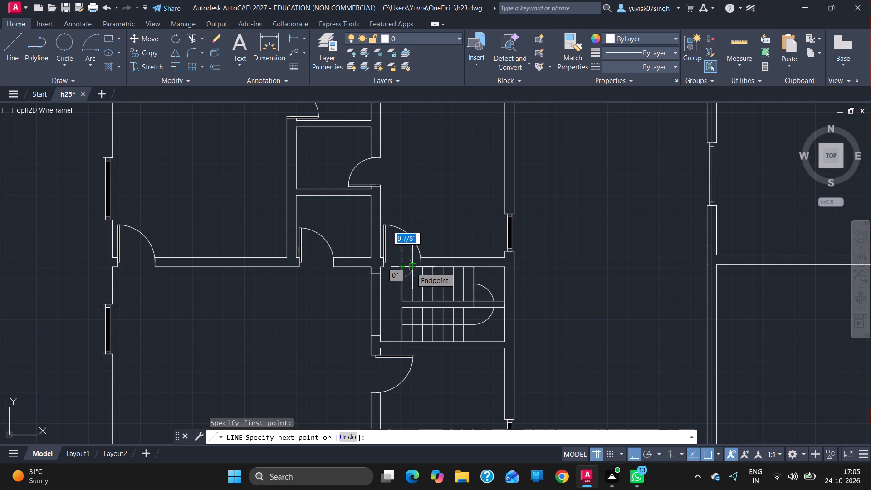
pyautogui.moveTo(411, 268); pyautogui.dragTo(613, 301)
pyautogui.press('Escape')
# In the new layout's east room, offset the north-south line westward seven times at 9.8" spacing as stair treads.
pyautogui.keyDown('ctrl'); pyautogui.scroll(-4, 613, 301); pyautogui.keyUp('ctrl')
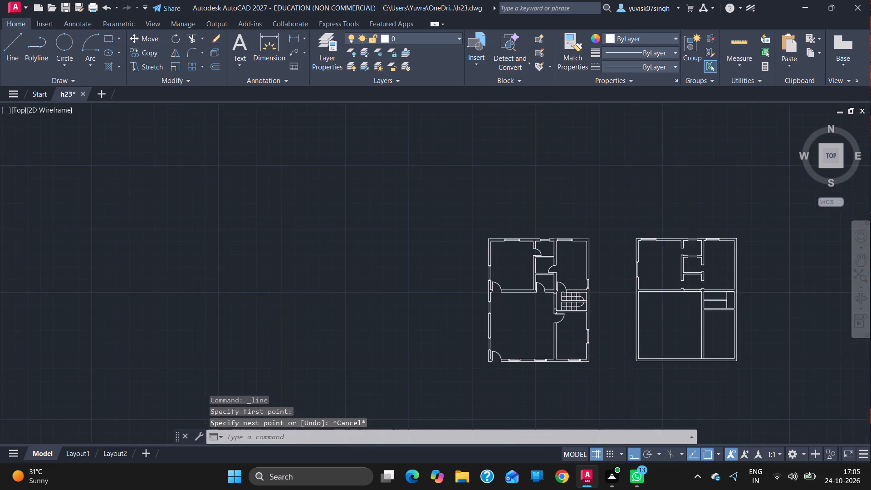
pyautogui.keyDown('ctrl'); pyautogui.scroll(5, 697, 310); pyautogui.keyUp('ctrl')
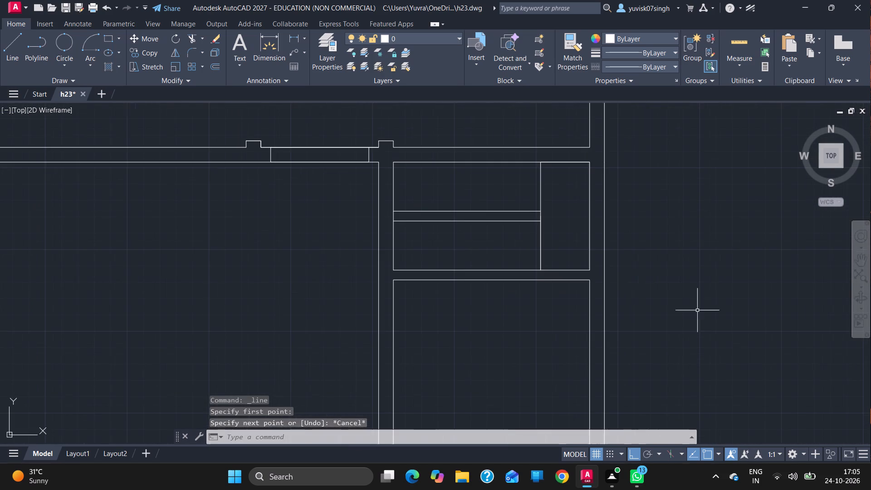
pyautogui.click(20, 53)
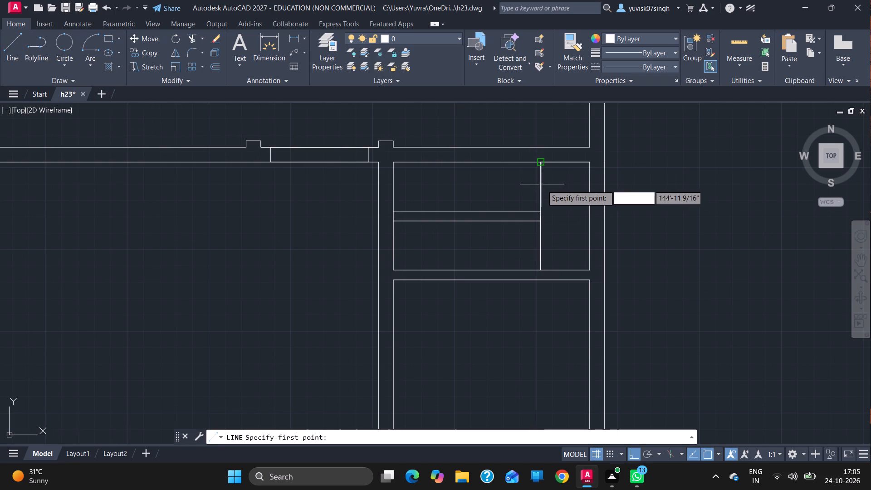
pyautogui.press('Escape')
pyautogui.press('o')
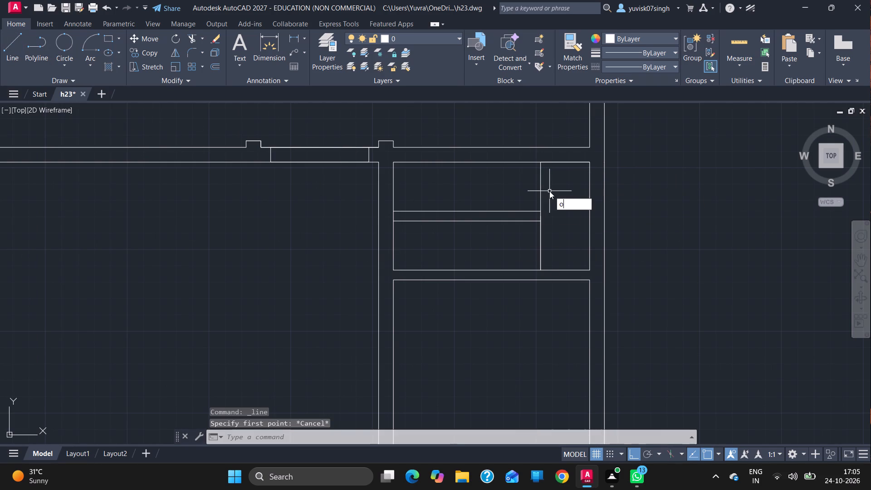
pyautogui.press('Return')
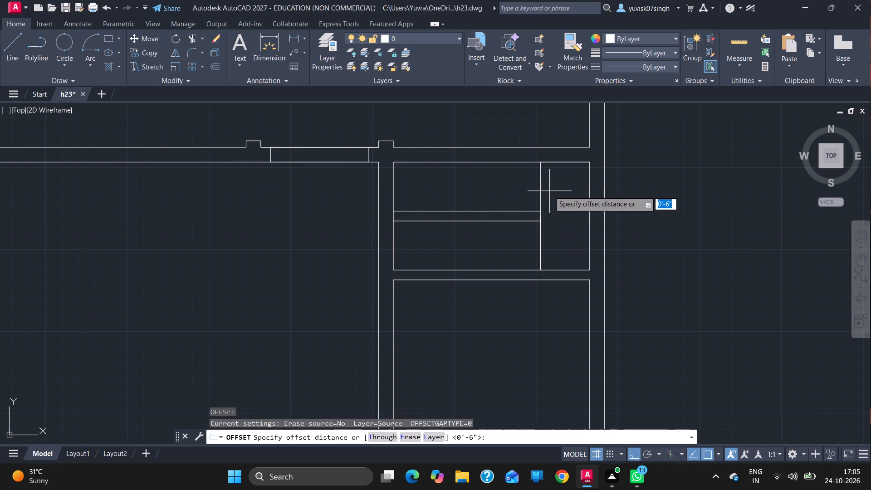
pyautogui.press('9')
pyautogui.write('.75')
pyautogui.press('BackSpace')
pyautogui.press('BackSpace')
pyautogui.press('8')
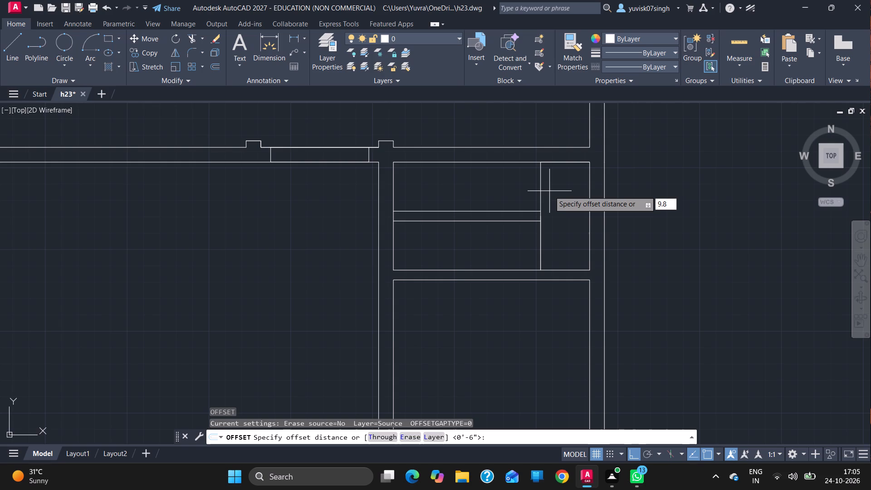
pyautogui.press('Return')
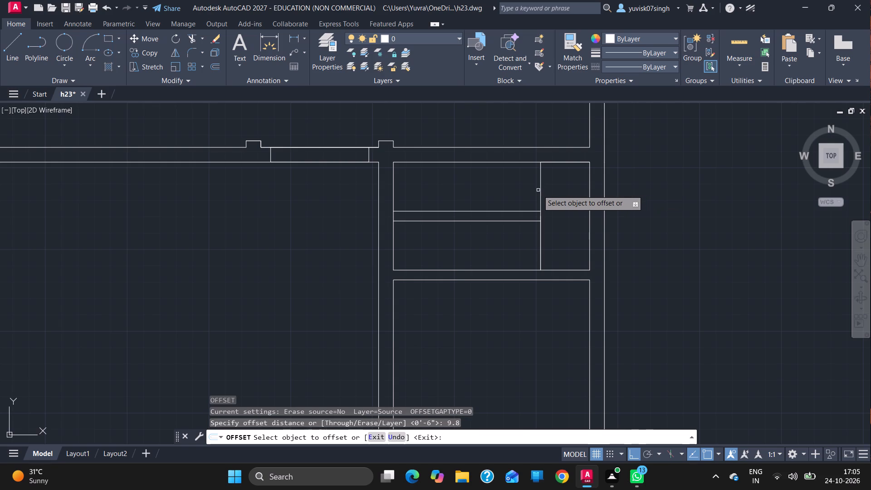
pyautogui.moveTo(539, 191); pyautogui.dragTo(502, 195)
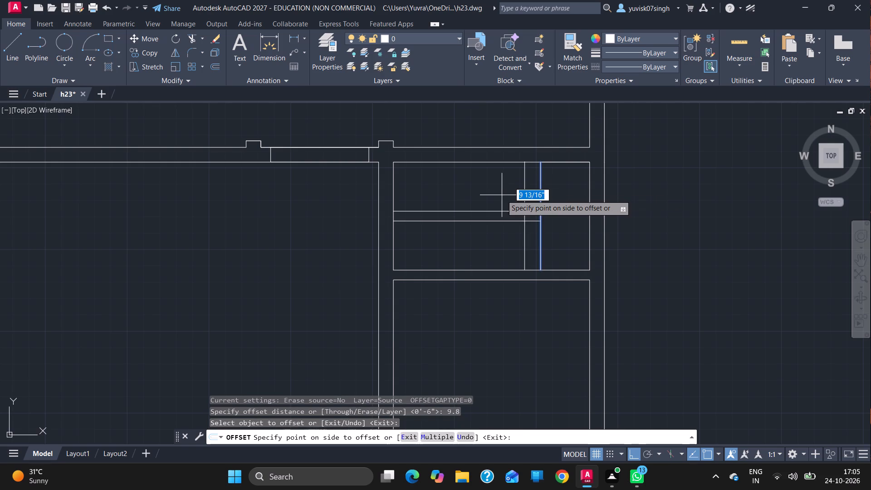
pyautogui.click(428, 434)
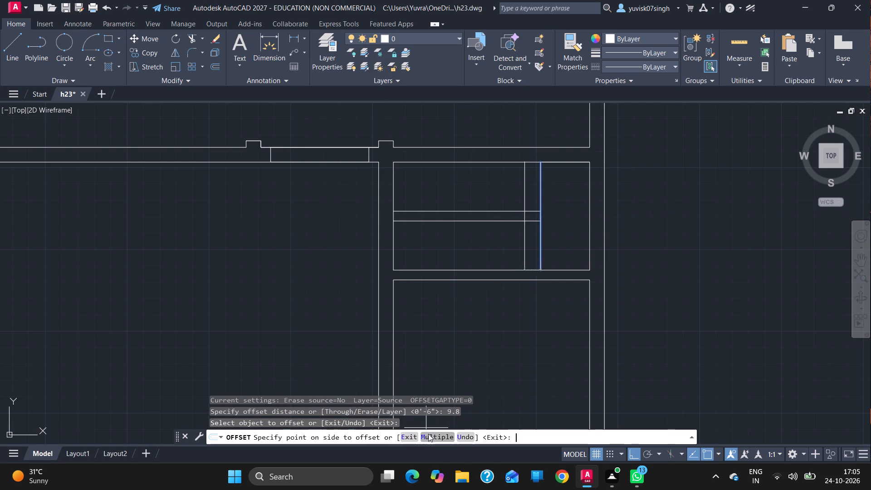
pyautogui.click(498, 193)
pyautogui.click(498, 193)
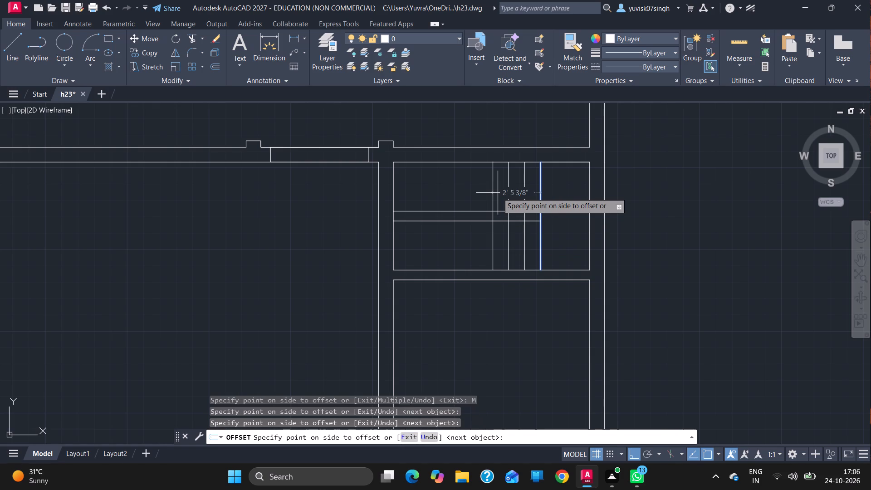
pyautogui.click(498, 193)
pyautogui.click(498, 193)
pyautogui.click(498, 193)
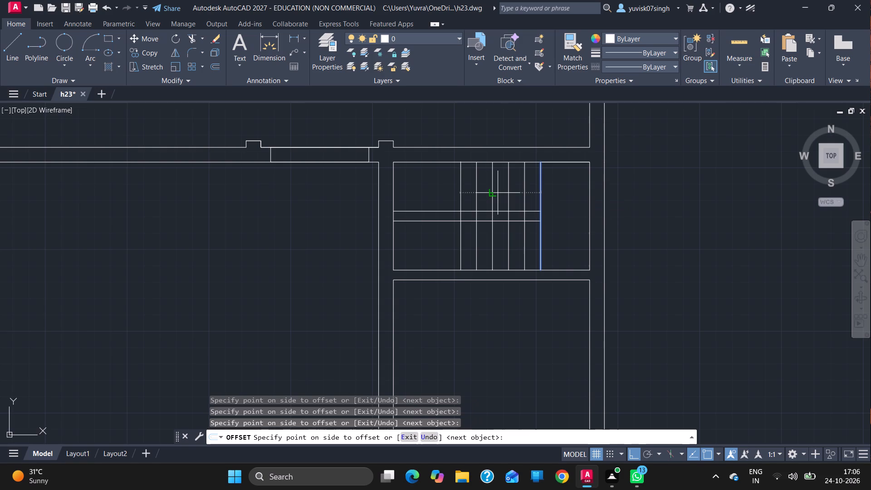
pyautogui.click(498, 193)
pyautogui.click(498, 193)
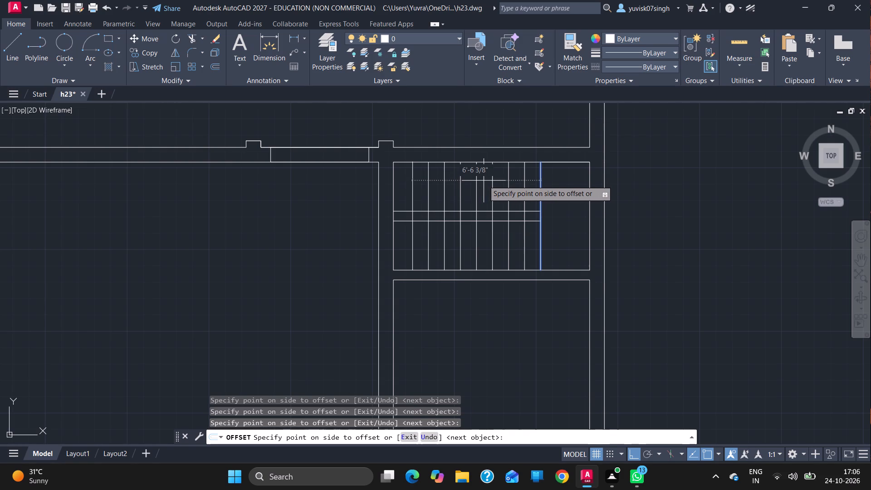
pyautogui.press('Escape')
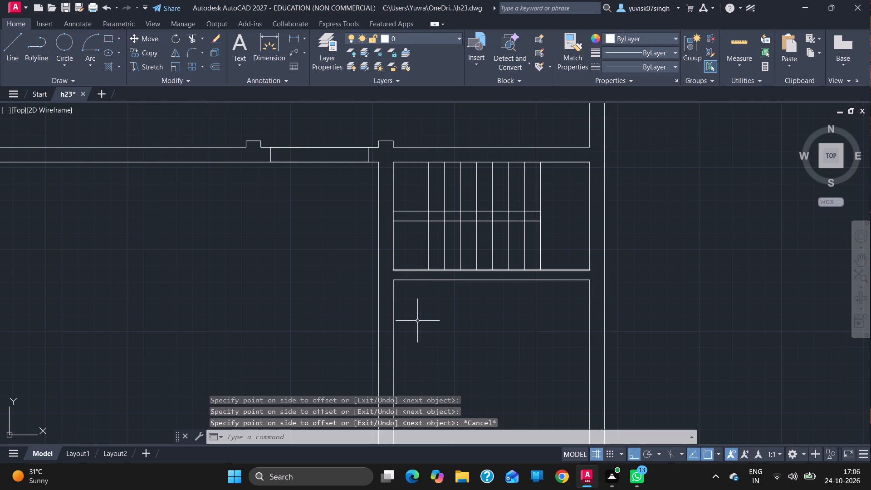
# Draw three line segments over the stair landing's edge, from its south end through both middle lines to its north end.
pyautogui.click(12, 47)
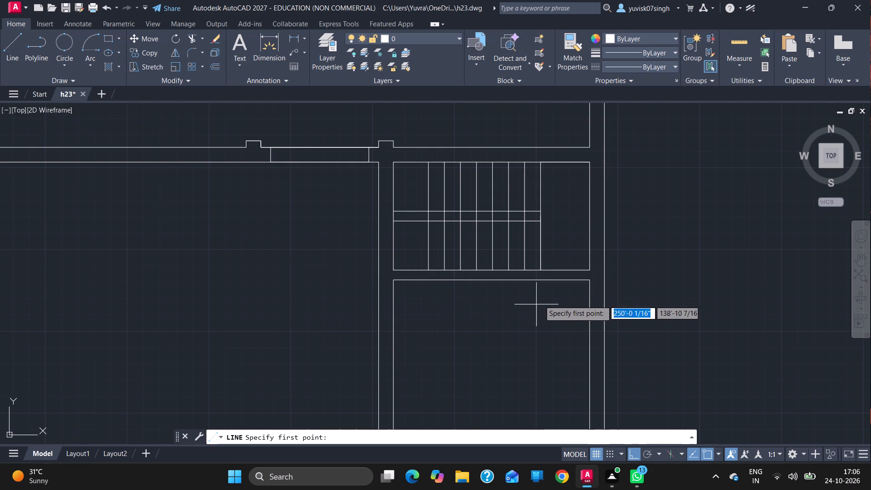
pyautogui.moveTo(542, 270); pyautogui.dragTo(543, 225)
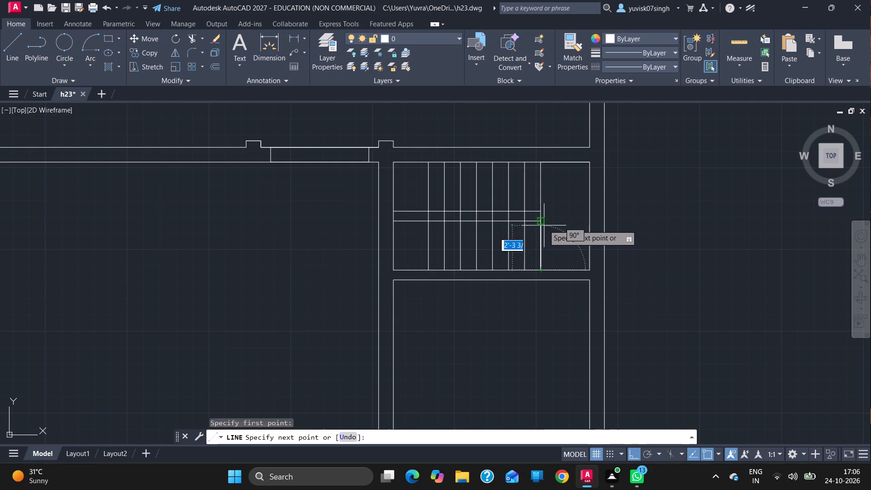
pyautogui.moveTo(543, 225); pyautogui.dragTo(542, 223)
pyautogui.moveTo(542, 223); pyautogui.dragTo(541, 211)
pyautogui.moveTo(541, 211); pyautogui.dragTo(542, 164)
pyautogui.click(542, 164)
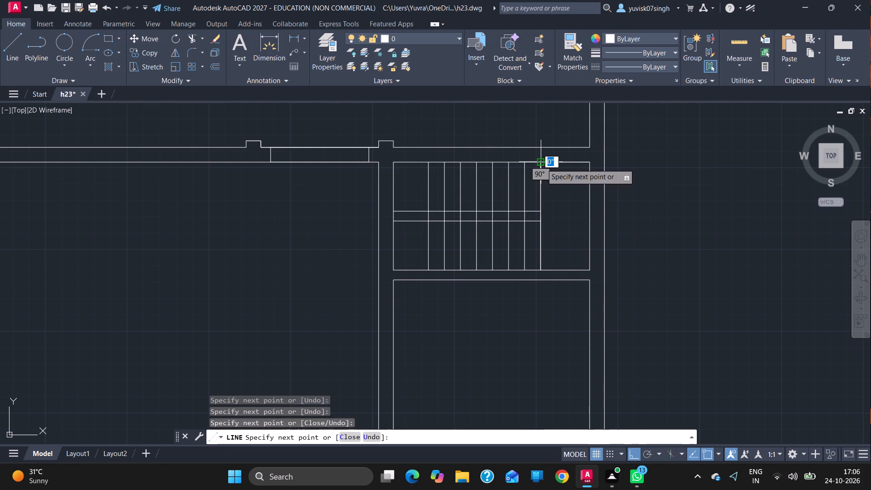
pyautogui.press('Escape')
# Draw a two-point circle between the midpoints of the landing edge's north and south segments.
pyautogui.click(63, 32)
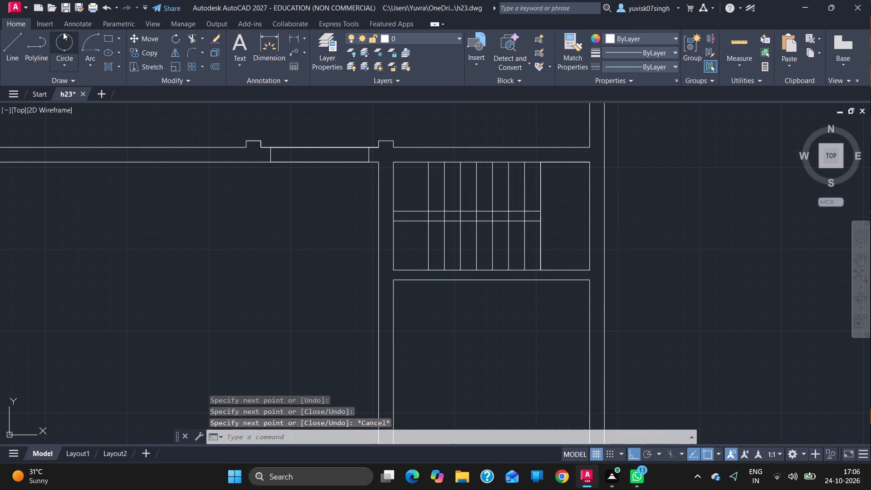
pyautogui.moveTo(539, 188); pyautogui.dragTo(540, 247)
pyautogui.click(540, 247)
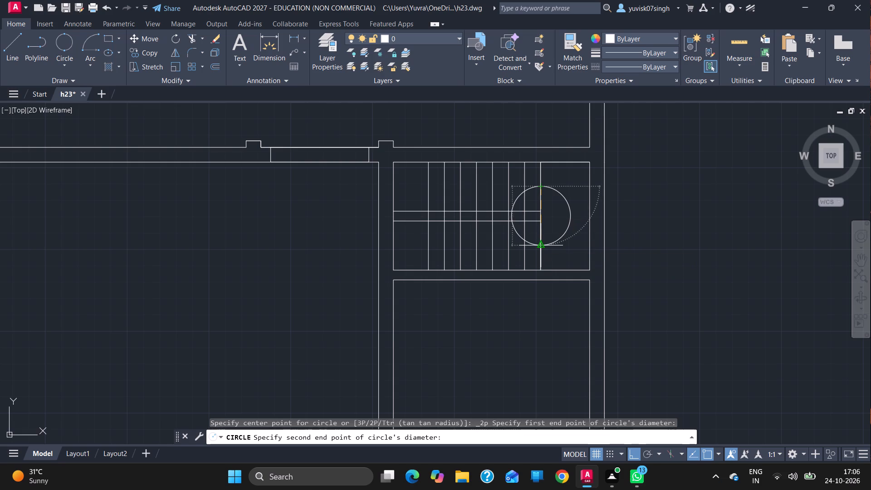
pyautogui.press('Escape')
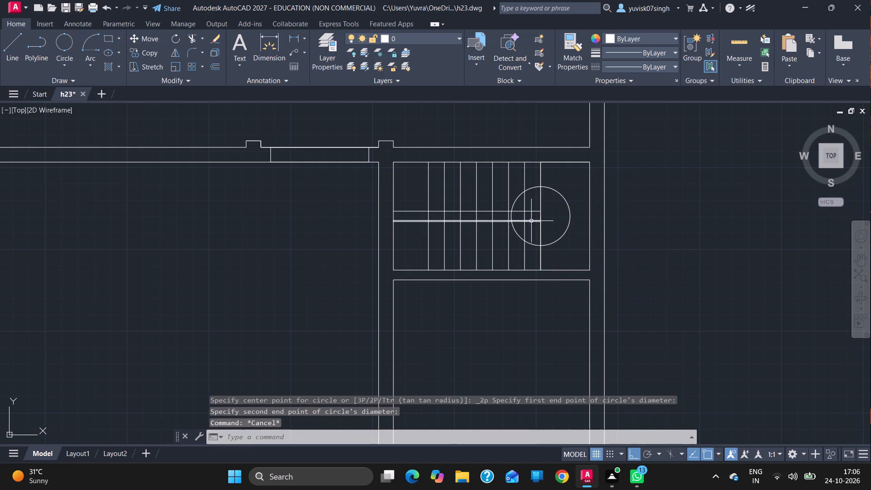
# Trim away the half of the circle west of the landing edge, keeping the eastern semicircle.
pyautogui.write('tr')
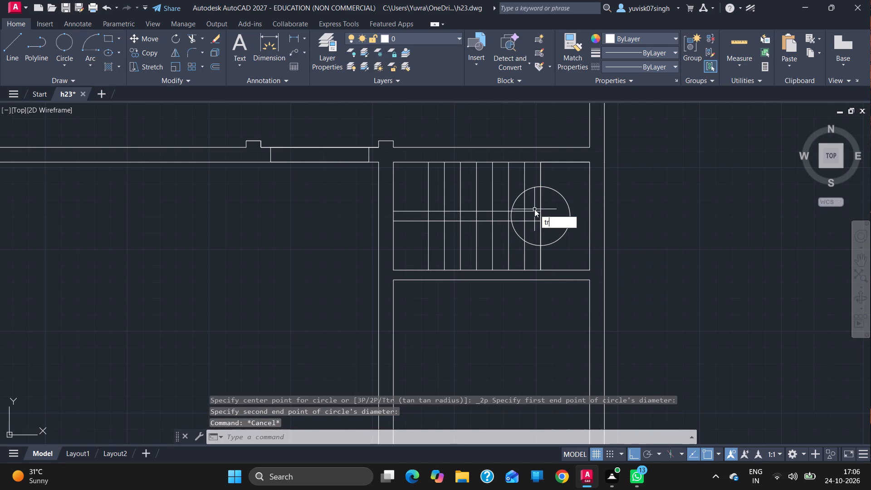
pyautogui.press('Return')
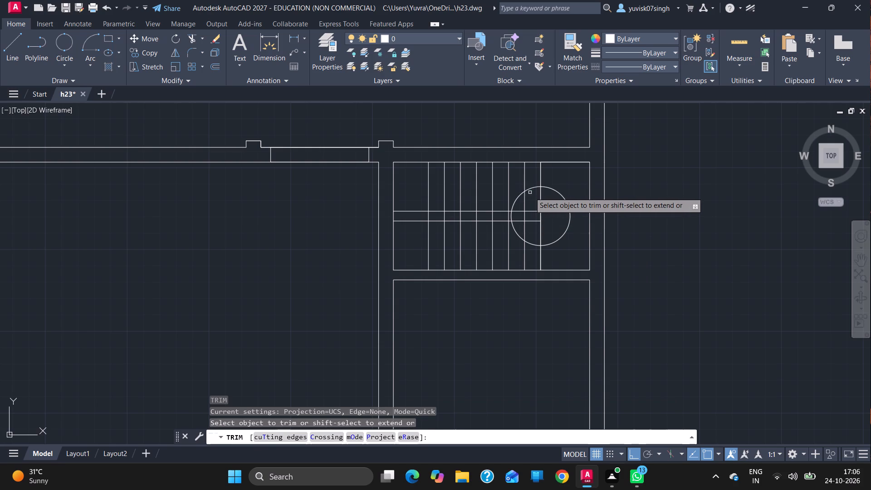
pyautogui.click(530, 192)
pyautogui.click(530, 185)
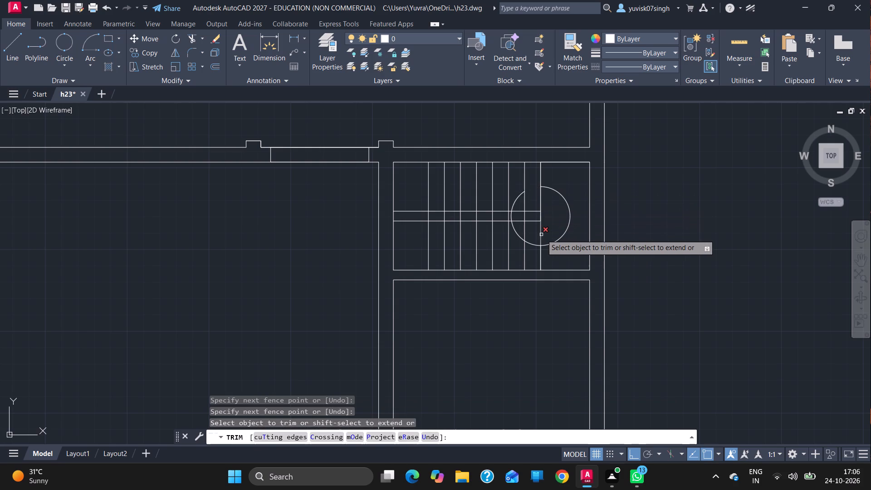
pyautogui.moveTo(542, 235); pyautogui.dragTo(531, 245)
pyautogui.click(531, 245)
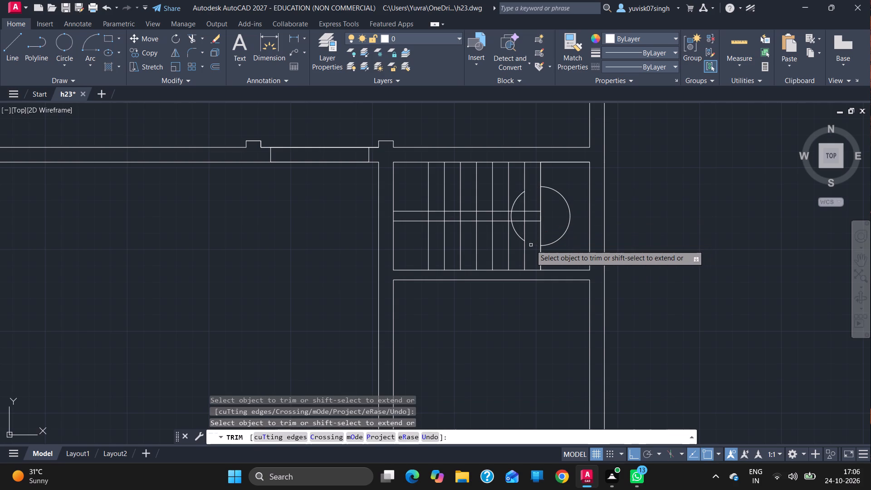
pyautogui.moveTo(519, 238); pyautogui.dragTo(512, 218)
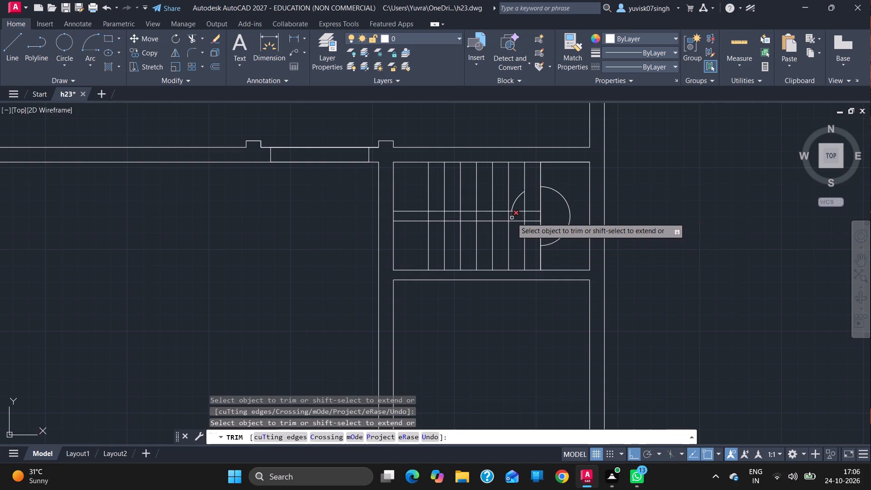
pyautogui.moveTo(512, 218); pyautogui.dragTo(514, 203)
pyautogui.click(514, 203)
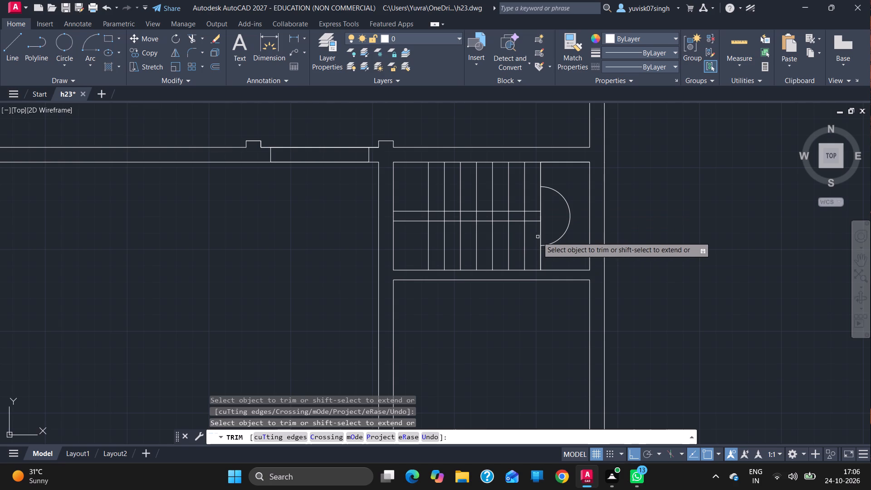
# Trim away the landing edge's south segment, from the lower middle line down to the stair's south wall.
pyautogui.click(541, 239)
pyautogui.click(541, 241)
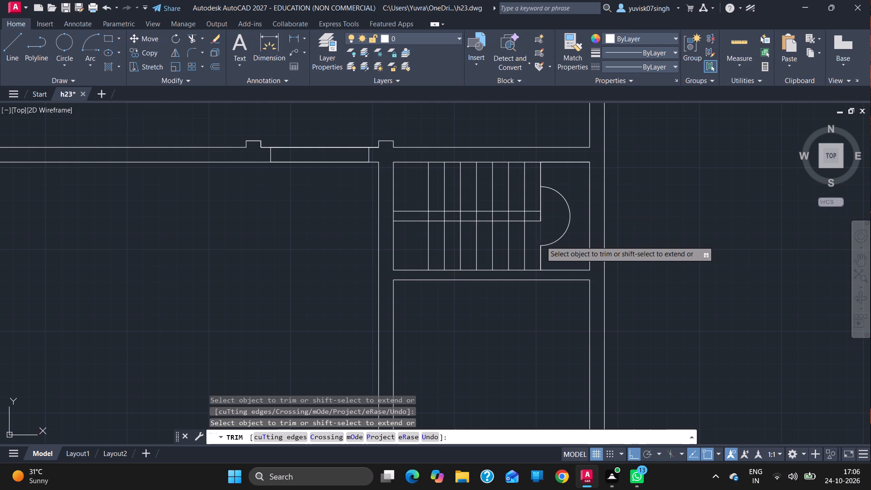
pyautogui.moveTo(541, 253); pyautogui.dragTo(541, 257)
pyautogui.click(541, 257)
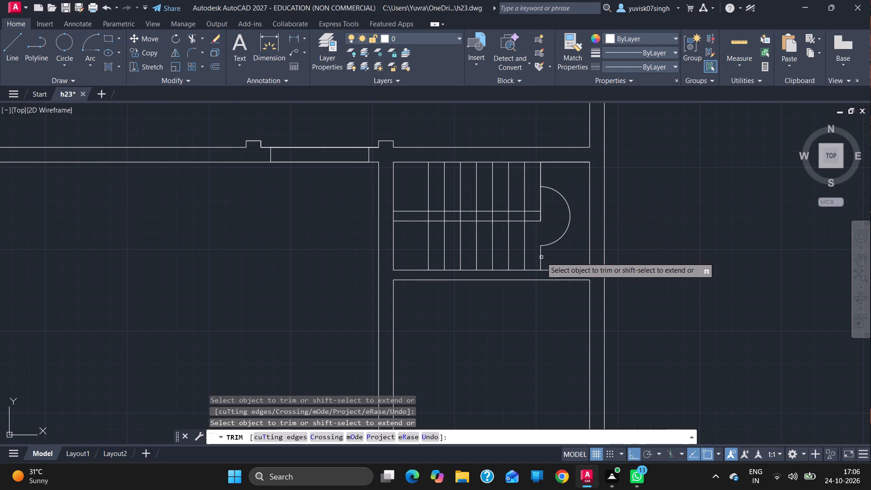
pyautogui.click(541, 255)
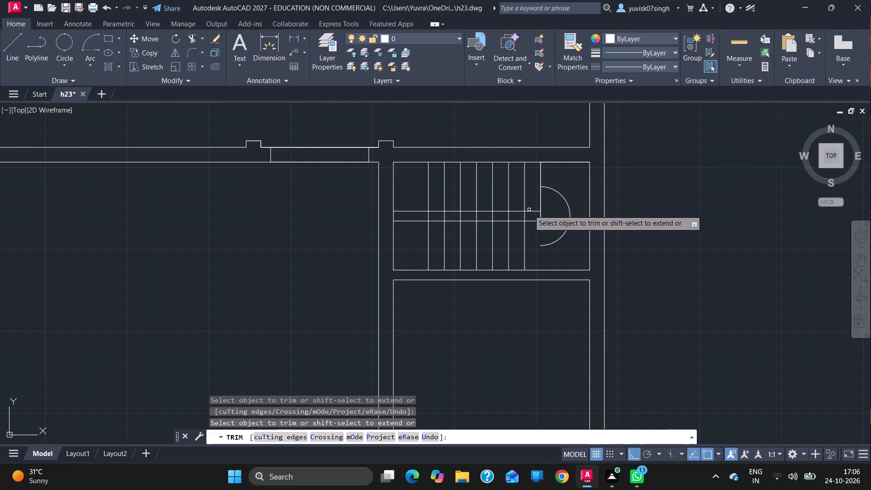
# Trim the treads between the two middle lines and cut both middle lines back to the westernmost tread.
pyautogui.moveTo(529, 216); pyautogui.dragTo(512, 216)
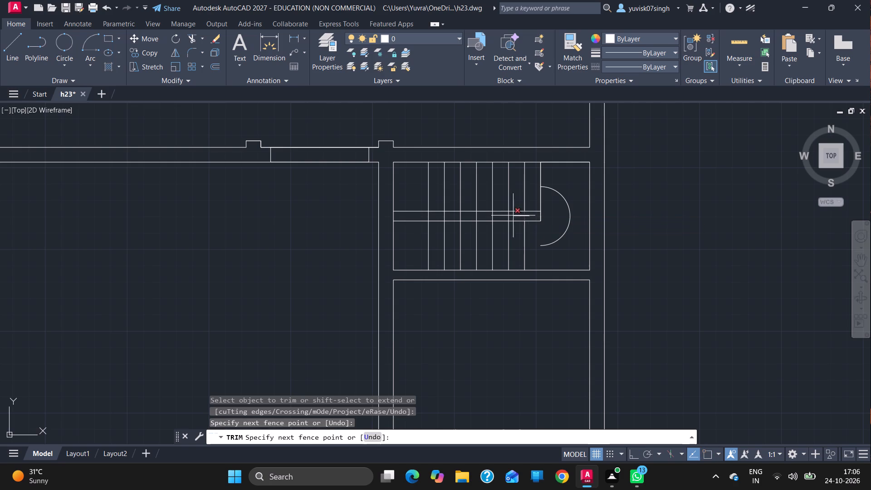
pyautogui.moveTo(512, 216); pyautogui.dragTo(460, 213)
pyautogui.moveTo(460, 213); pyautogui.dragTo(425, 216)
pyautogui.moveTo(419, 211); pyautogui.dragTo(418, 220)
pyautogui.click(418, 220)
pyautogui.press('Escape')
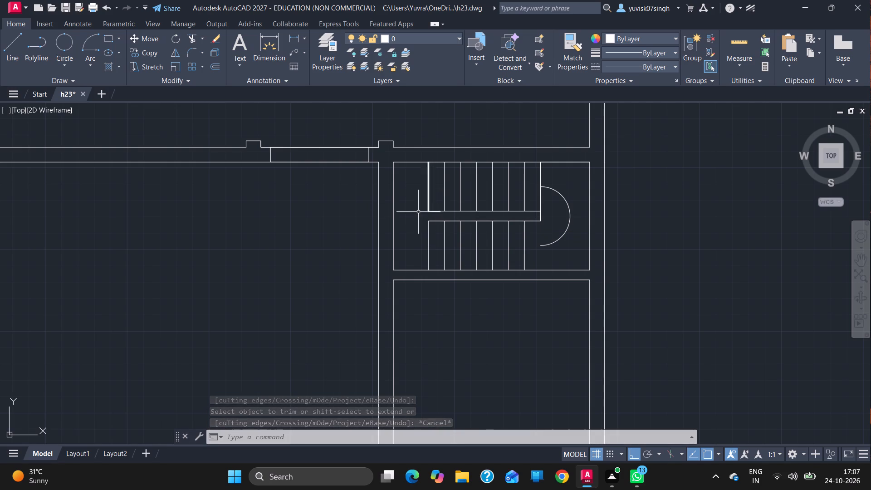
# Draw two lines from the semicircle's north and south ends westward across each flight to the westernmost tread.
pyautogui.click(7, 39)
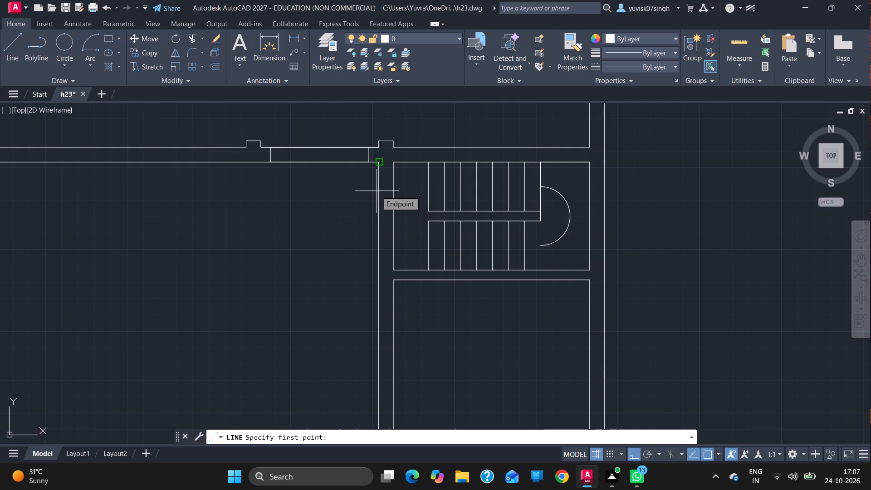
pyautogui.moveTo(540, 187); pyautogui.dragTo(425, 188)
pyautogui.click(425, 188)
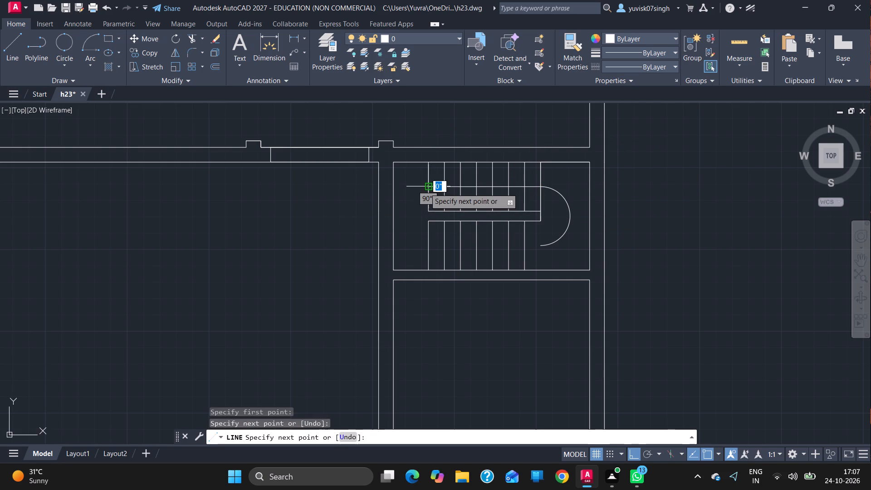
pyautogui.press('Escape')
pyautogui.click(21, 55)
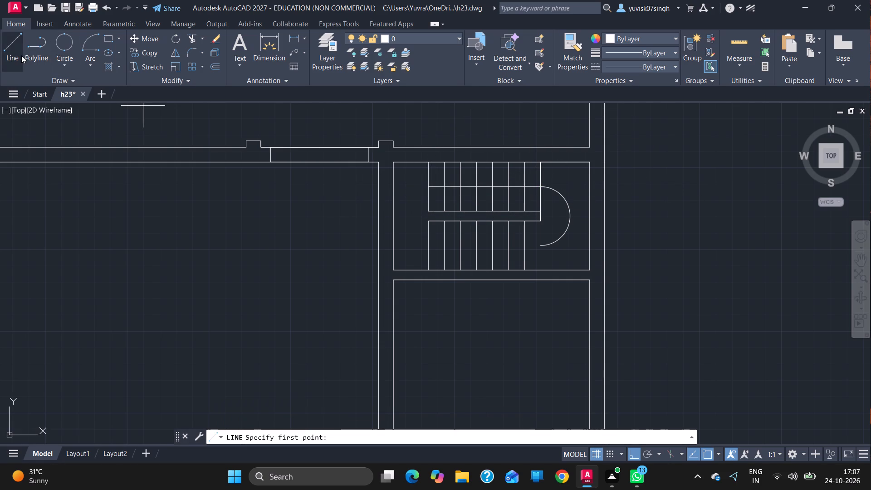
pyautogui.moveTo(538, 245); pyautogui.dragTo(426, 245)
pyautogui.click(426, 245)
pyautogui.press('`')
pyautogui.press('Escape')
pyautogui.press('Escape')
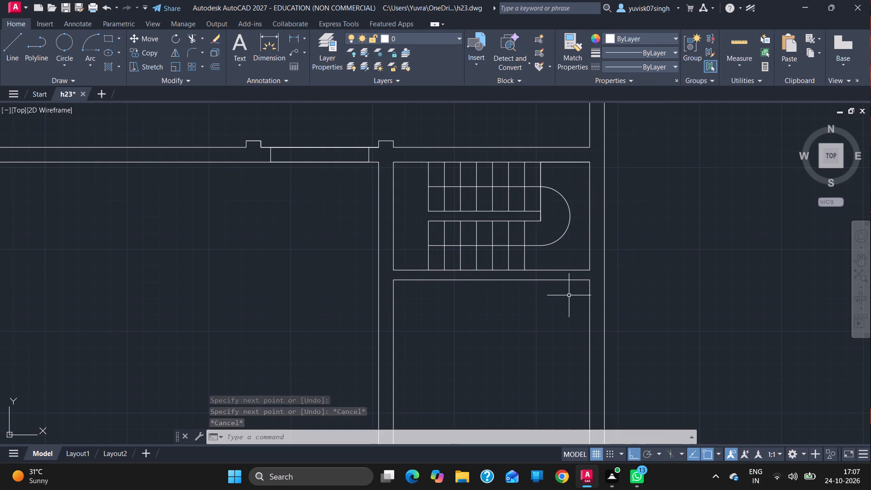
# South of the stair, outline a 3' doorway across the partition wall, starting 9" south of the east room's northwest corner.
pyautogui.click(857, 263)
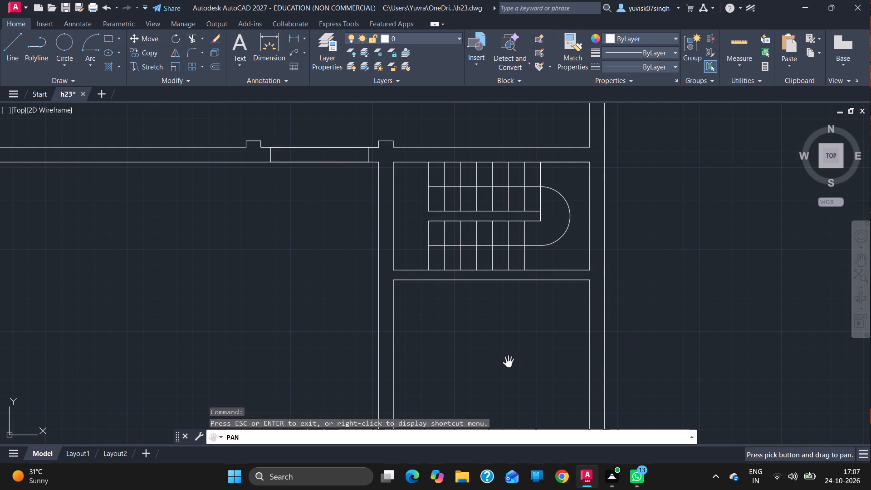
pyautogui.moveTo(506, 361); pyautogui.dragTo(502, 194)
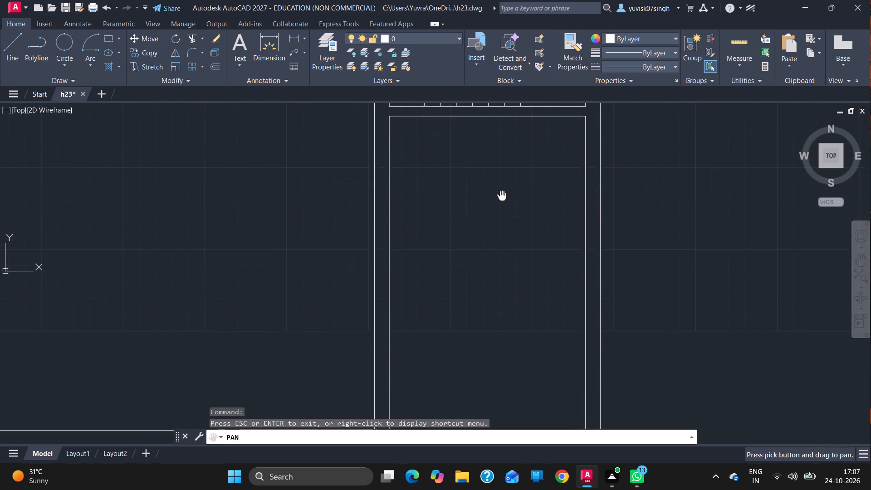
pyautogui.moveTo(502, 194); pyautogui.dragTo(489, 260)
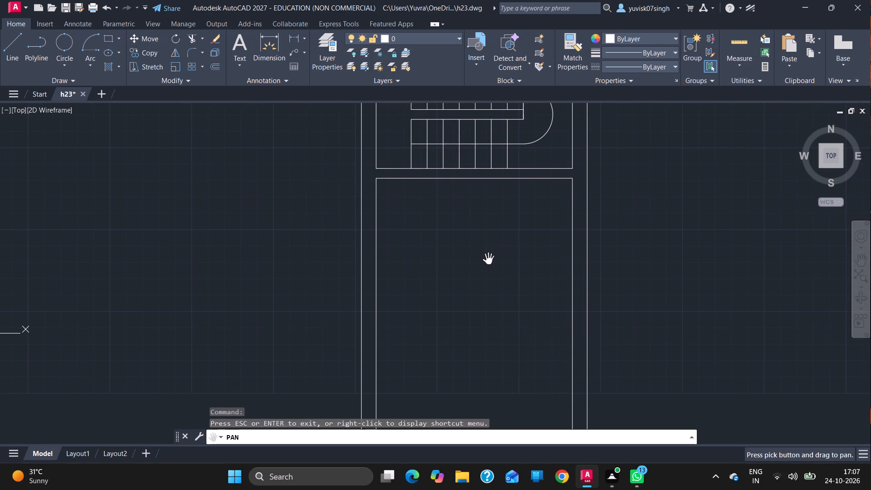
pyautogui.press('Escape')
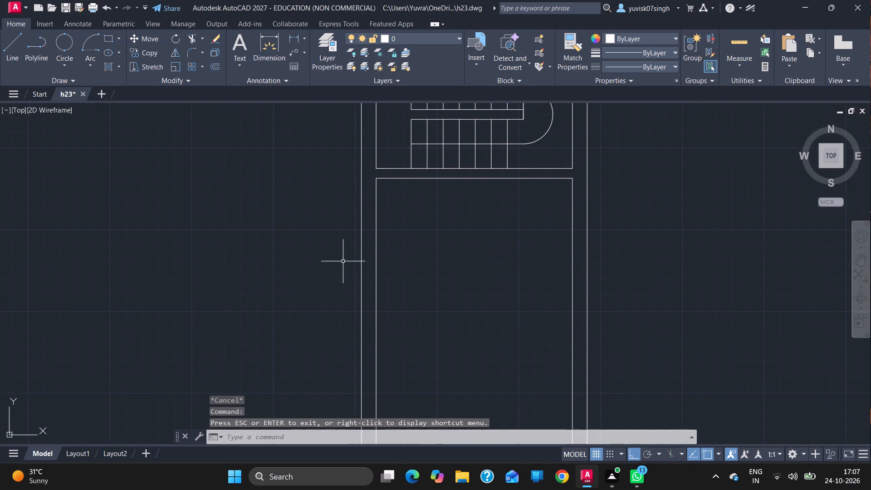
pyautogui.click(15, 54)
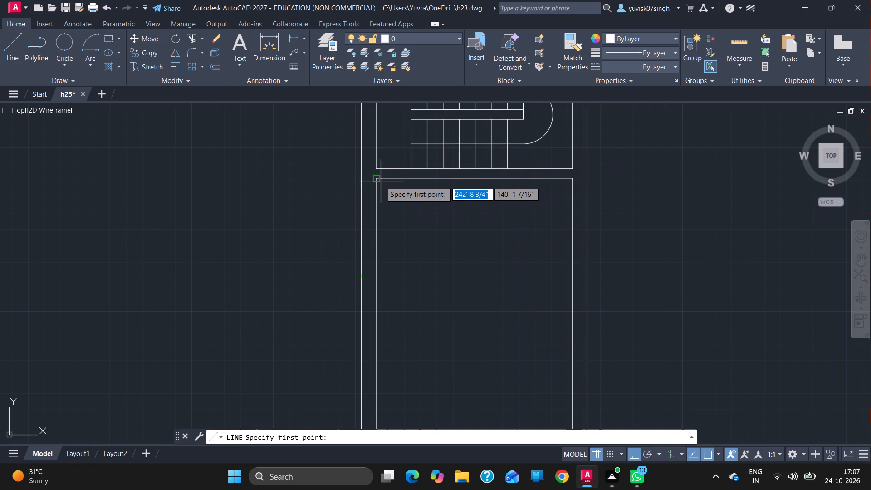
pyautogui.moveTo(379, 181); pyautogui.dragTo(378, 194)
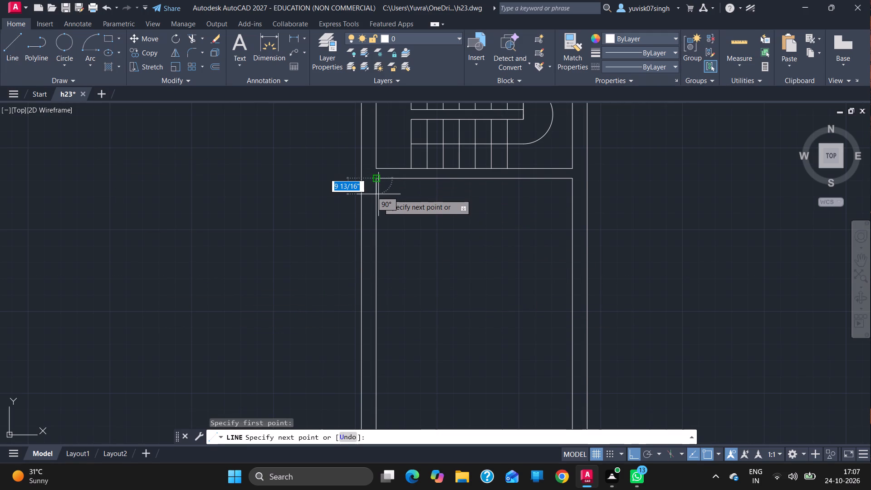
pyautogui.press('9')
pyautogui.press('Return')
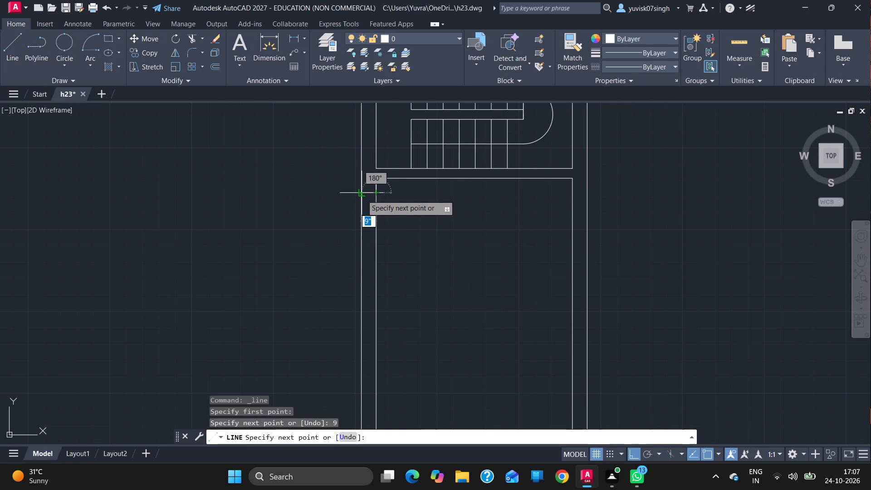
pyautogui.click(361, 194)
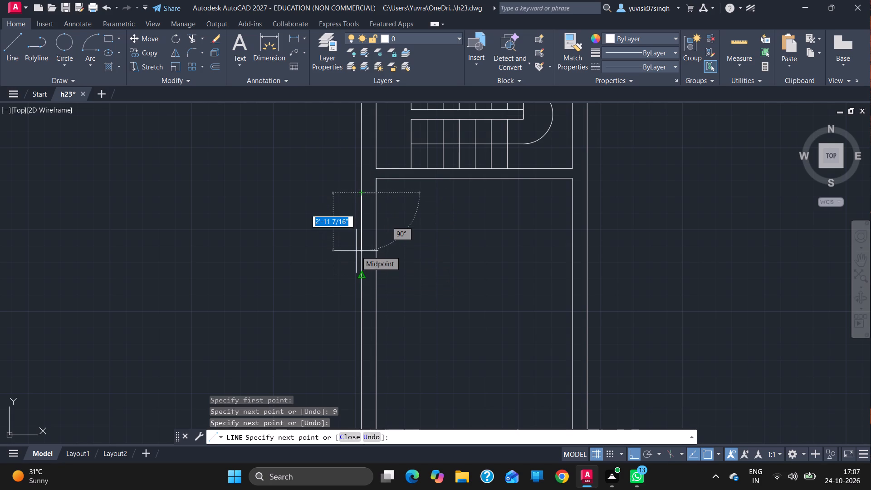
pyautogui.write("3'")
pyautogui.press('Return')
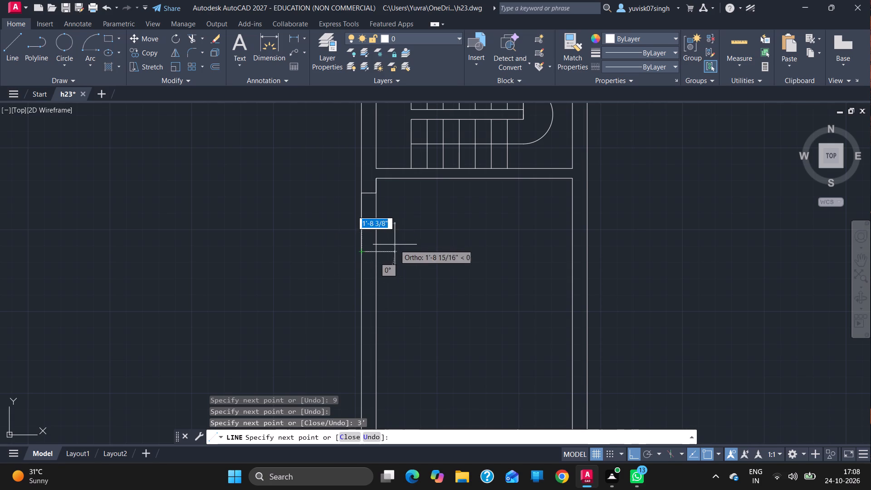
pyautogui.click(378, 249)
pyautogui.press('Escape')
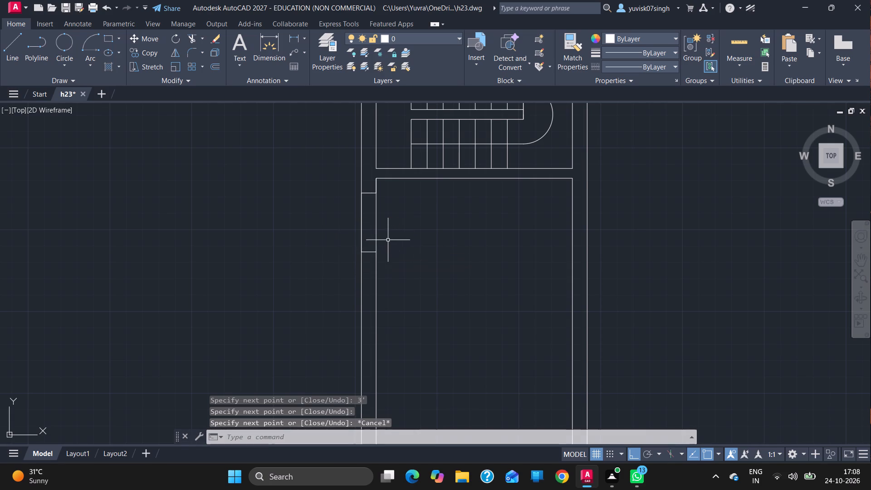
# Trim both partition wall lines between the jambs to open the doorway south of the stair.
pyautogui.write('tr')
pyautogui.press('Return')
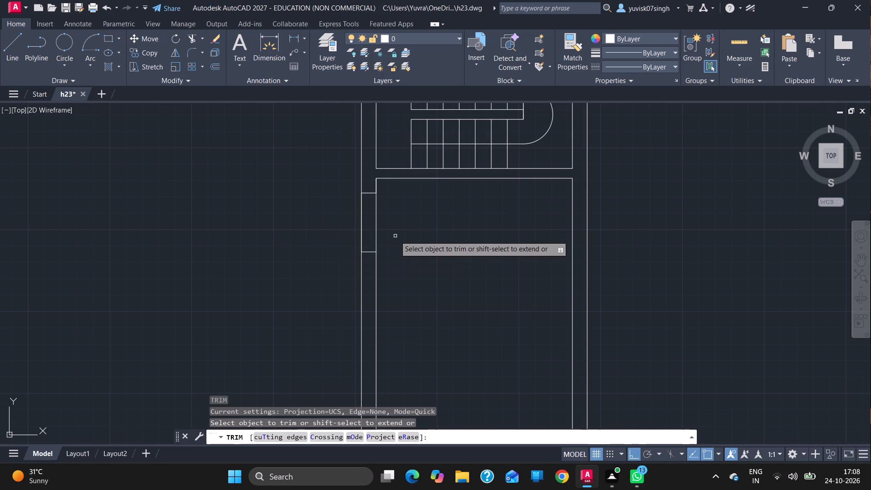
pyautogui.moveTo(384, 232); pyautogui.dragTo(292, 228)
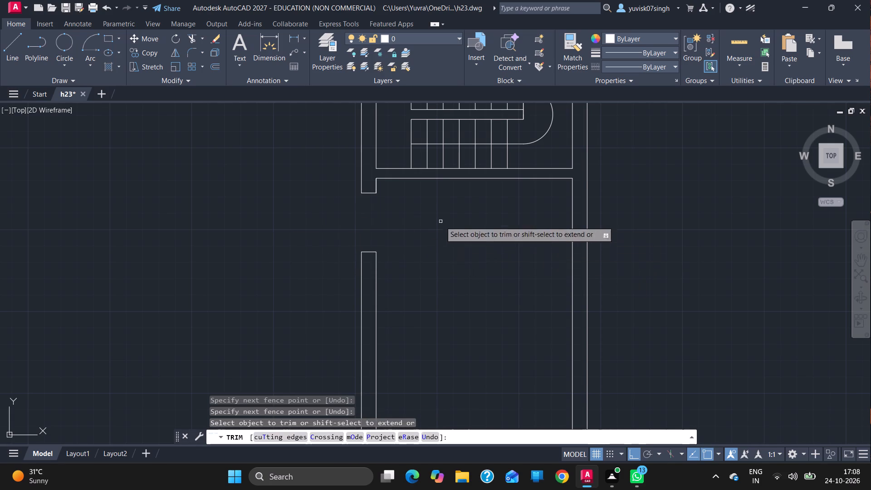
# Trim the inner south wall line between the partition's two faces where the partition meets the south wall.
pyautogui.keyDown('ctrl'); pyautogui.scroll(-3, 465, 258); pyautogui.keyUp('ctrl')
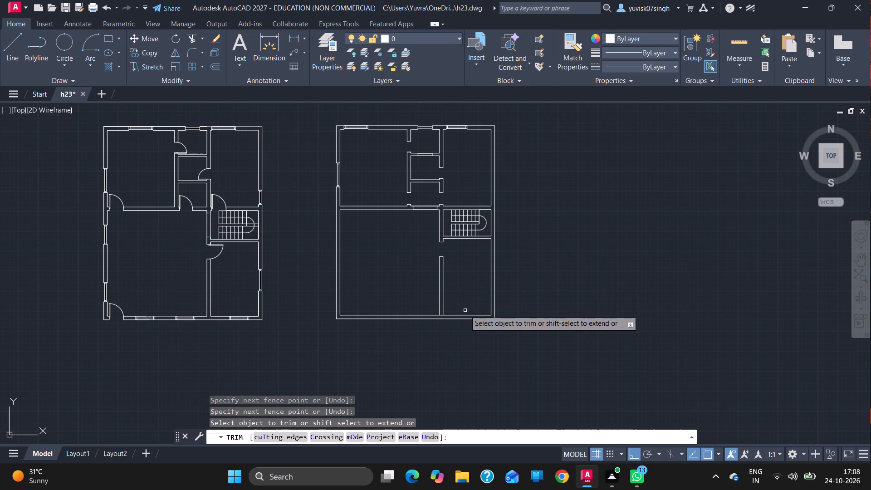
pyautogui.keyDown('ctrl'); pyautogui.scroll(2, 465, 310); pyautogui.keyUp('ctrl')
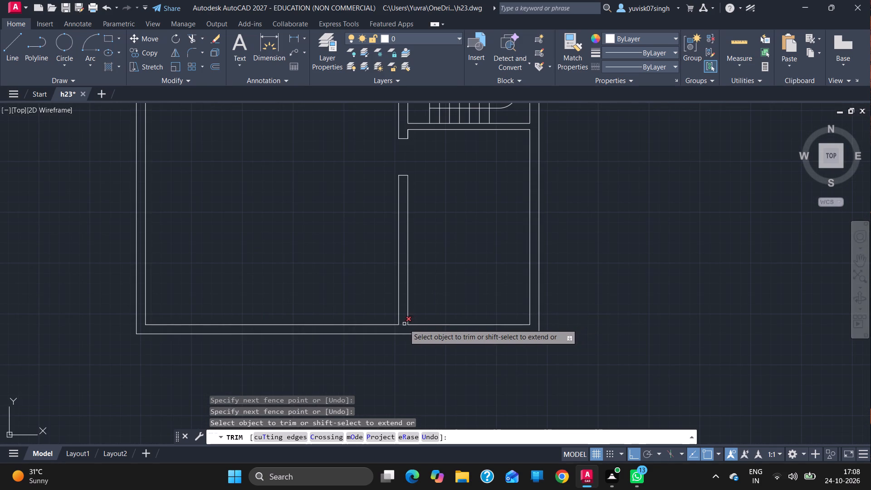
pyautogui.click(404, 324)
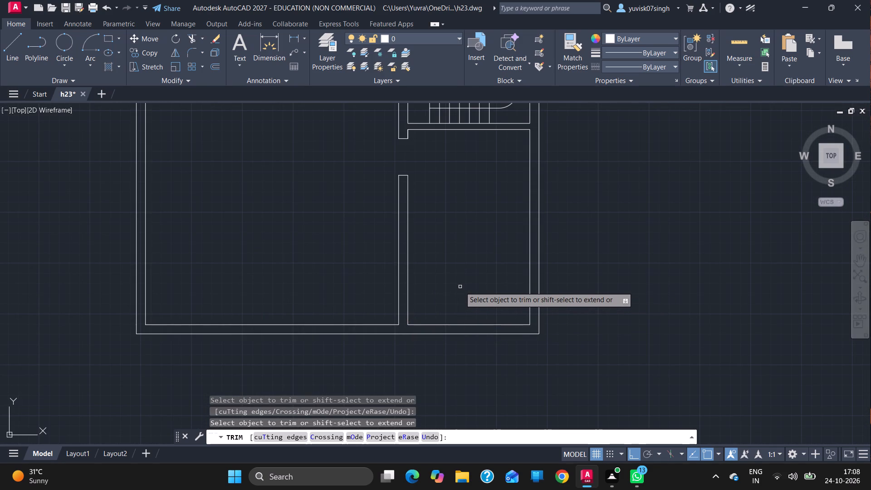
pyautogui.keyDown('ctrl'); pyautogui.scroll(-2, 460, 287); pyautogui.keyUp('ctrl')
pyautogui.keyDown('ctrl'); pyautogui.scroll(3, 412, 214); pyautogui.keyUp('ctrl')
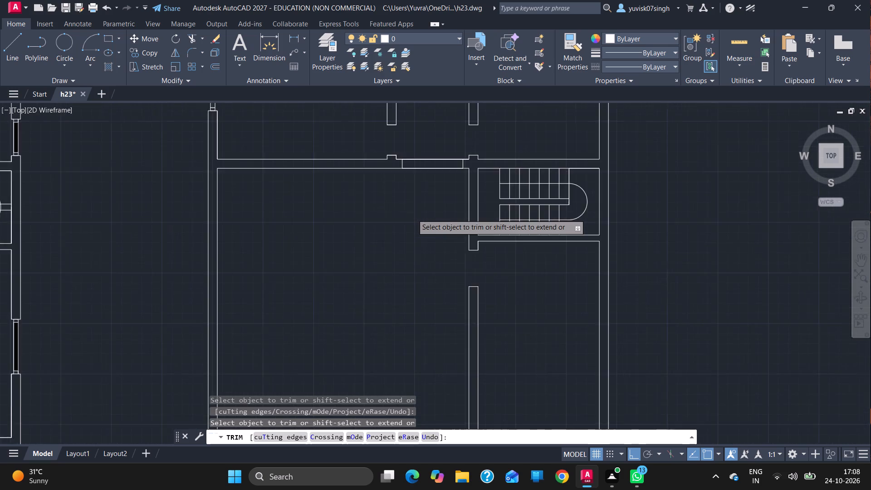
pyautogui.press('Escape')
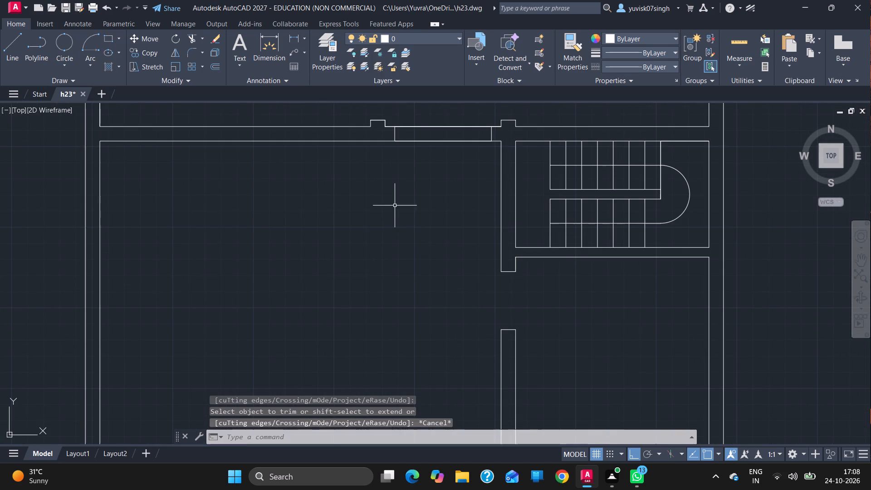
# Draw two jamb lines across the partition wall beside the stair, inset 3" from the stair space's north and south inner wall faces.
pyautogui.click(23, 50)
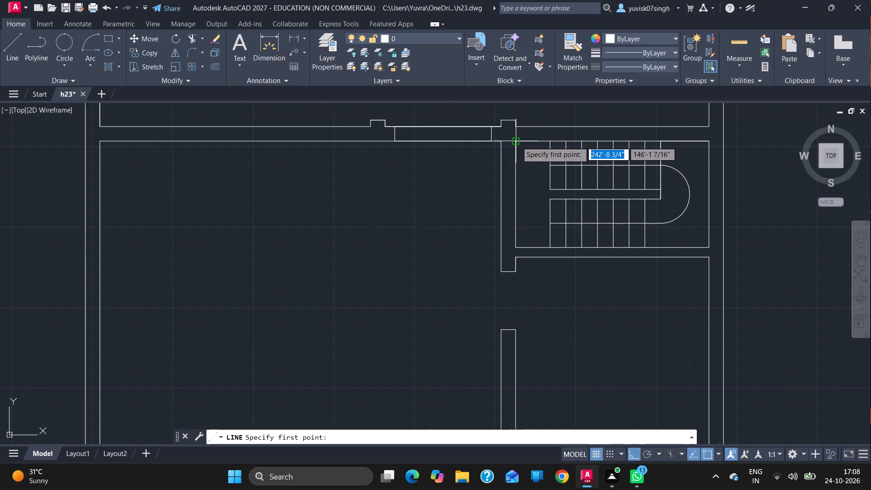
pyautogui.moveTo(517, 142); pyautogui.dragTo(517, 150)
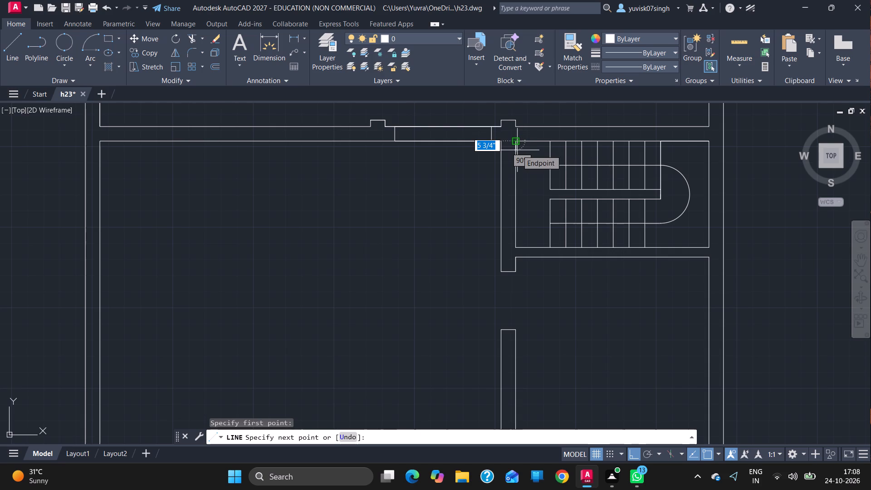
pyautogui.press('3')
pyautogui.press('Return')
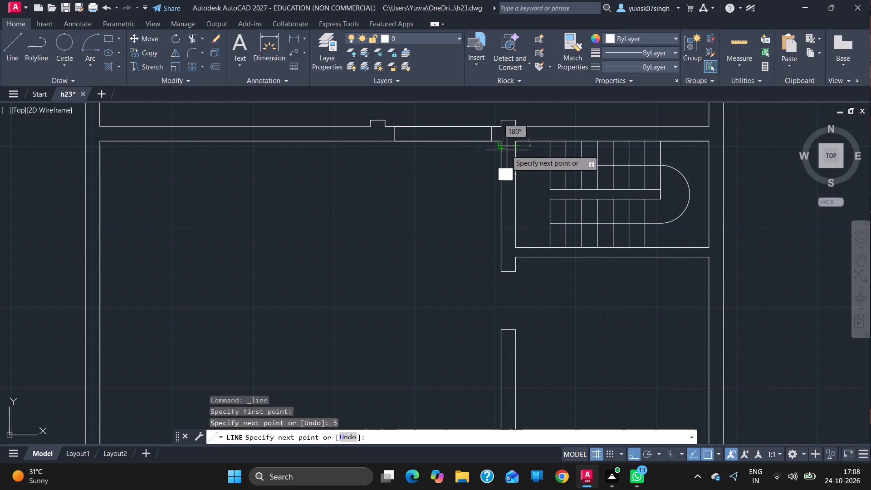
pyautogui.moveTo(503, 147); pyautogui.dragTo(502, 252)
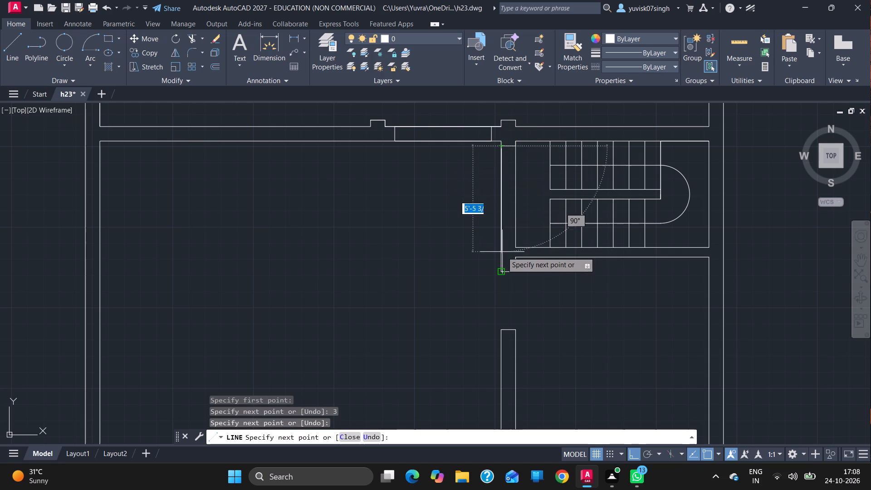
pyautogui.moveTo(502, 252); pyautogui.dragTo(504, 245)
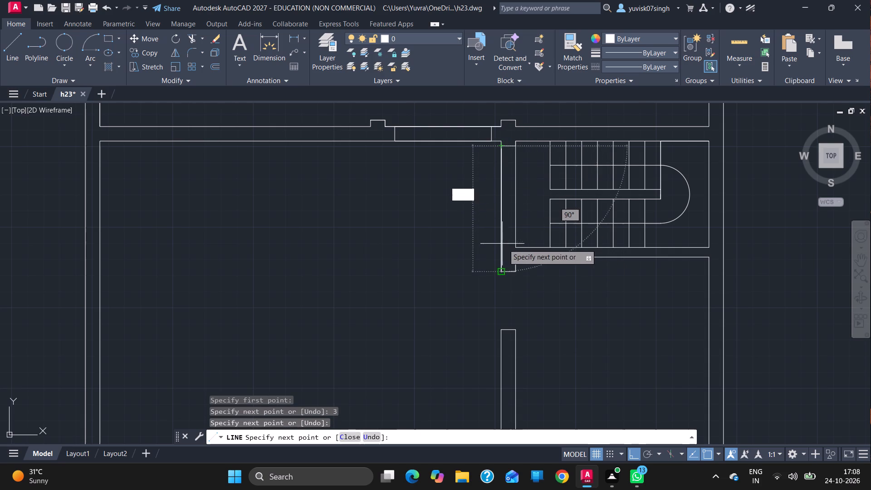
pyautogui.moveTo(504, 245); pyautogui.dragTo(502, 247)
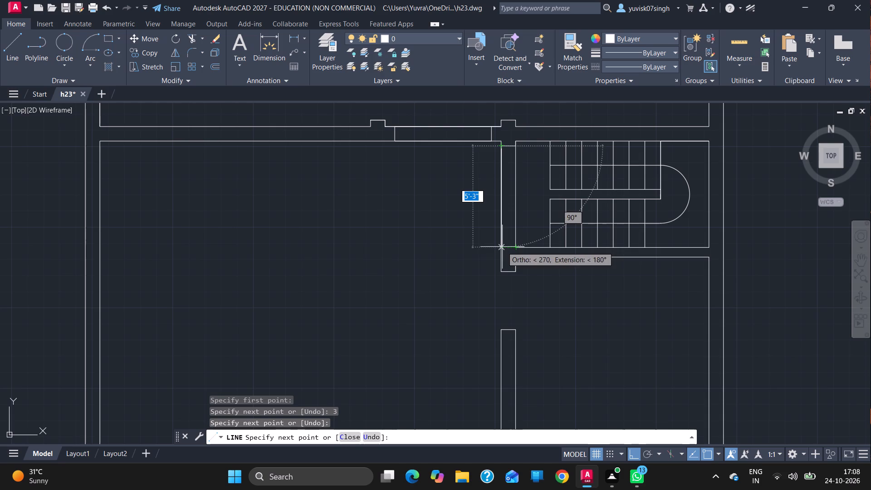
pyautogui.moveTo(502, 247); pyautogui.dragTo(501, 247)
pyautogui.moveTo(501, 247); pyautogui.dragTo(501, 227)
pyautogui.press('3')
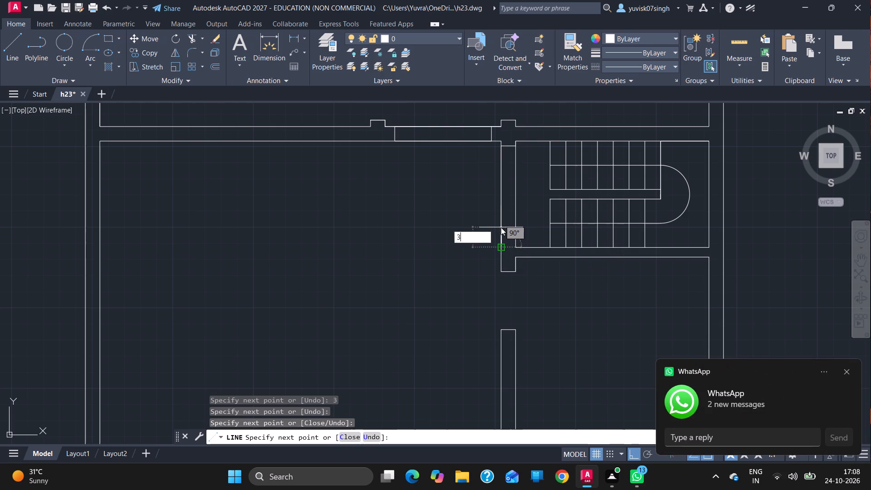
pyautogui.press('Return')
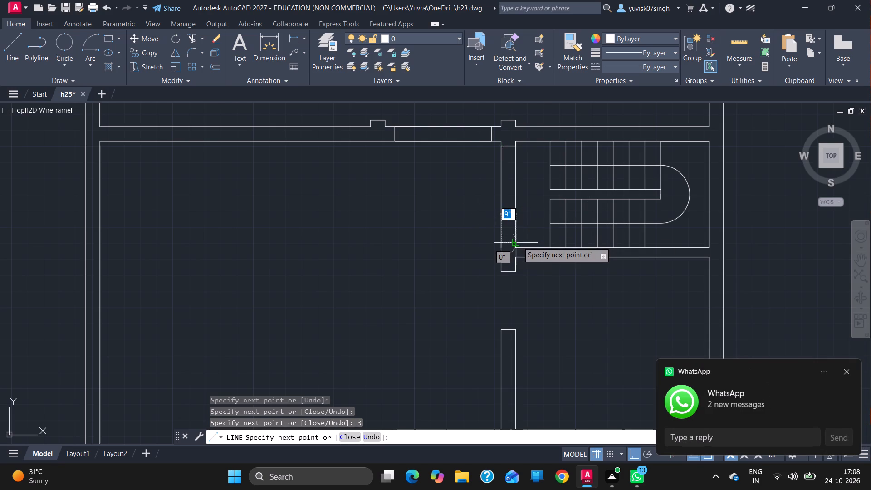
pyautogui.click(519, 244)
pyautogui.press('Escape')
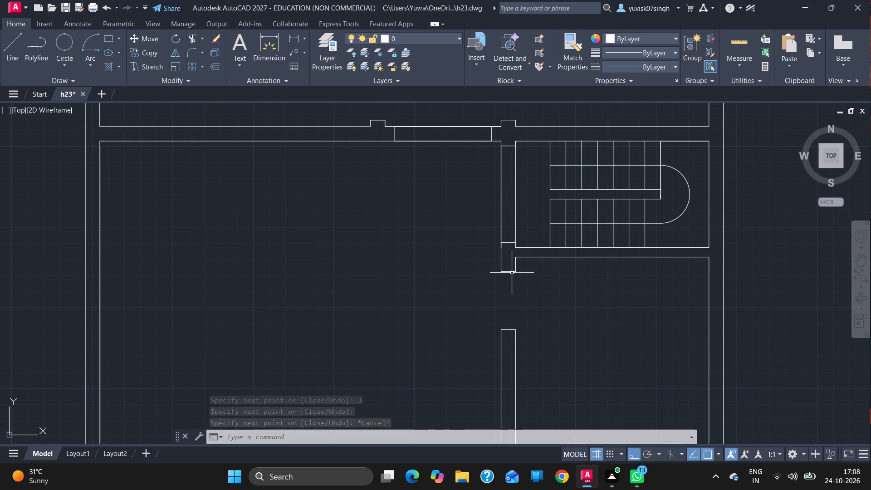
# Outline a 5' window across the east wall of the room south of the stair, centred on the inner wall face.
pyautogui.click(21, 47)
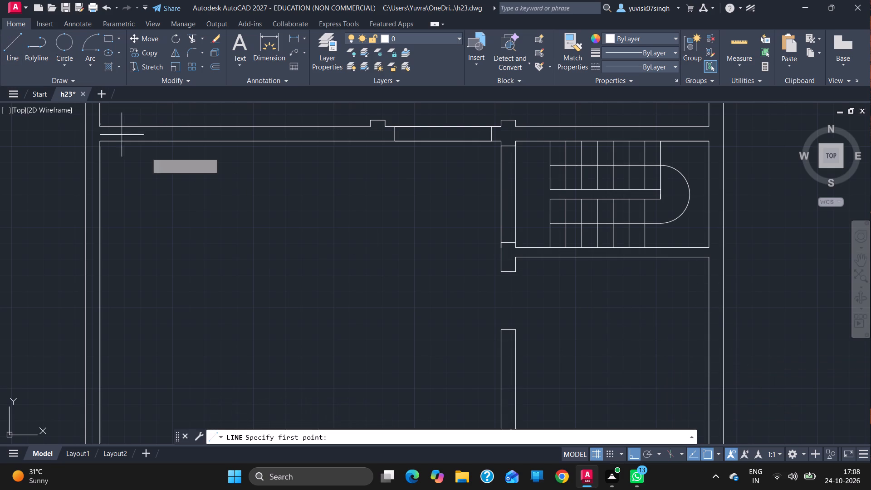
pyautogui.keyDown('ctrl'); pyautogui.scroll(-1, 734, 243); pyautogui.keyUp('ctrl')
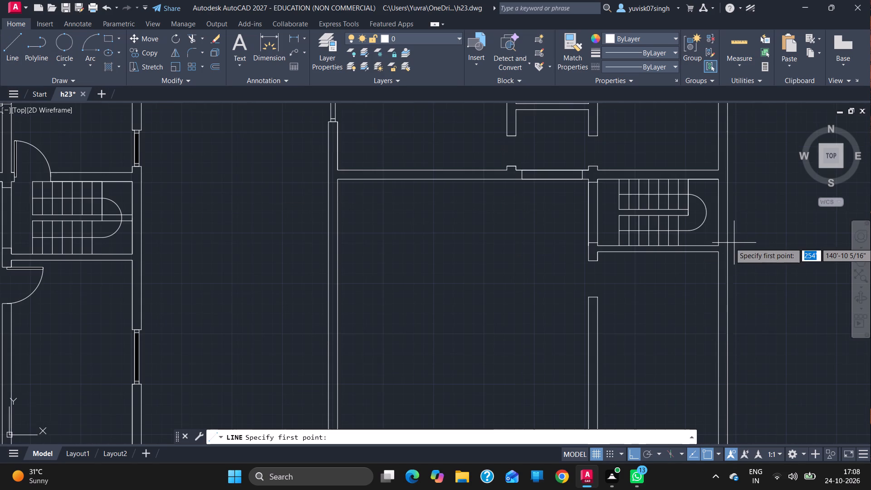
pyautogui.keyDown('ctrl'); pyautogui.scroll(-2, 684, 321); pyautogui.keyUp('ctrl')
pyautogui.keyDown('ctrl'); pyautogui.scroll(3, 684, 321); pyautogui.keyUp('ctrl')
pyautogui.keyDown('ctrl'); pyautogui.scroll(-1, 567, 310); pyautogui.keyUp('ctrl')
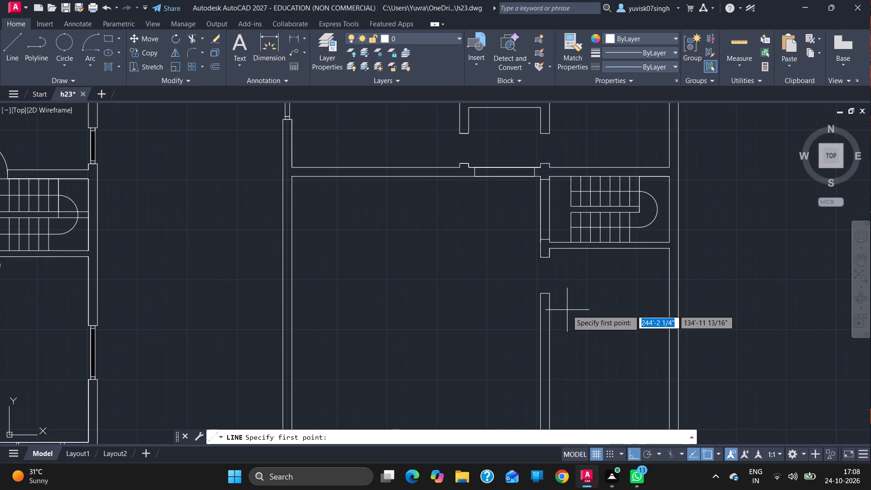
pyautogui.keyDown('ctrl'); pyautogui.scroll(-2, 756, 196); pyautogui.keyUp('ctrl')
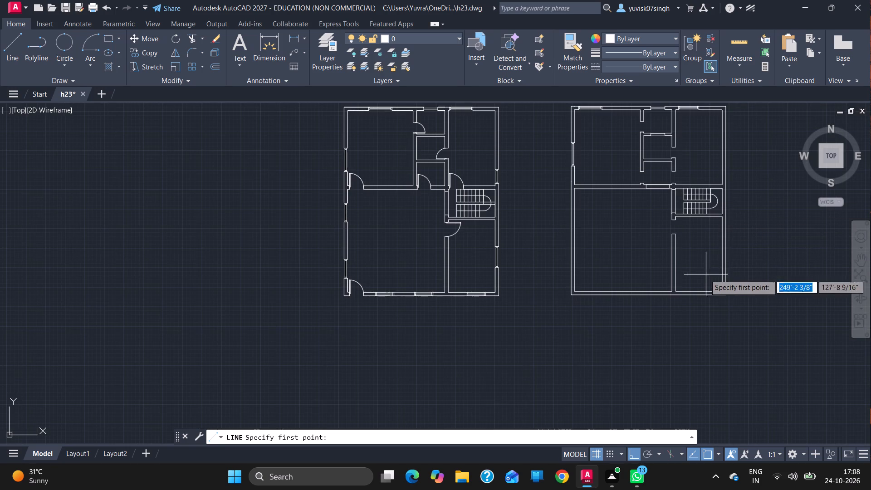
pyautogui.keyDown('ctrl'); pyautogui.scroll(2, 698, 269); pyautogui.keyUp('ctrl')
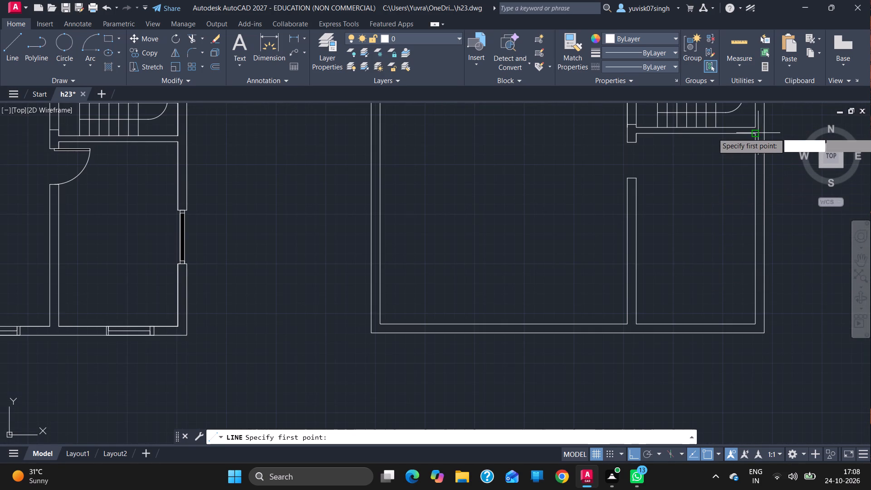
pyautogui.moveTo(758, 134); pyautogui.dragTo(738, 288)
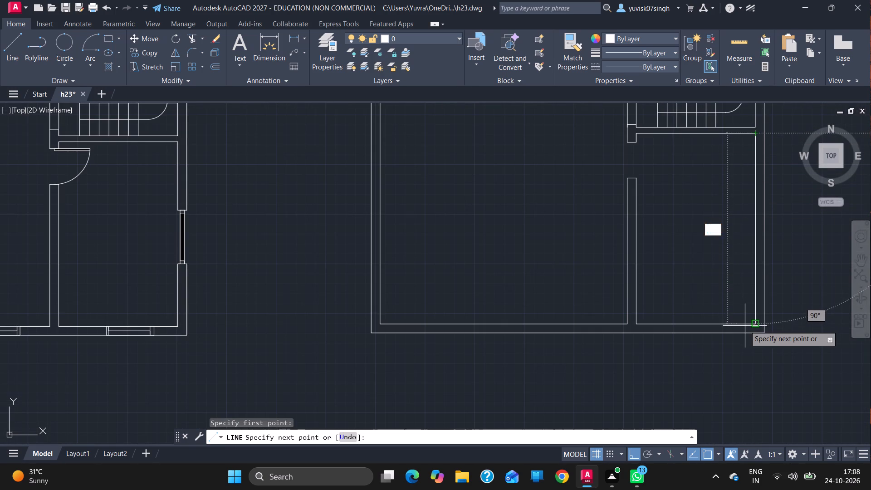
pyautogui.click(754, 324)
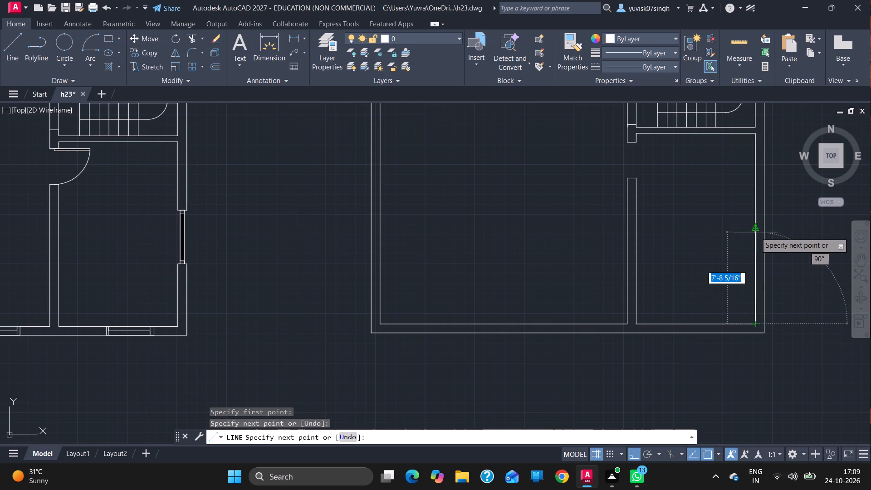
pyautogui.moveTo(756, 230); pyautogui.dragTo(753, 161)
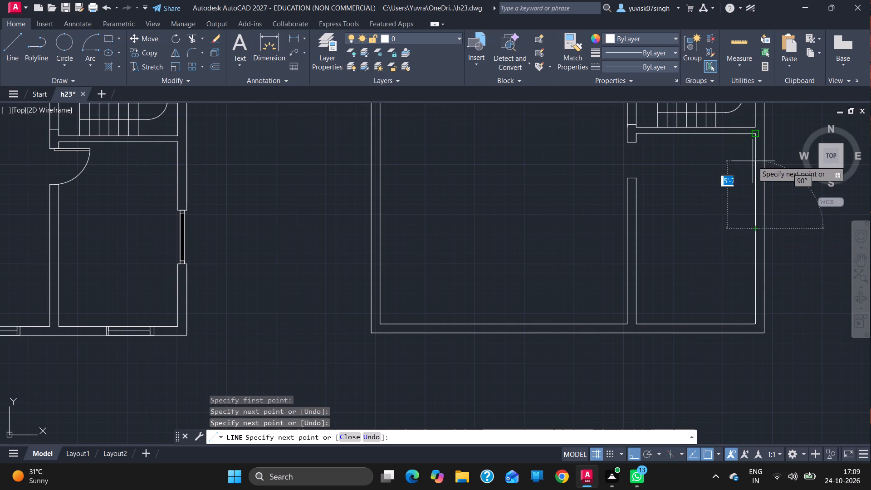
pyautogui.moveTo(753, 161); pyautogui.dragTo(756, 176)
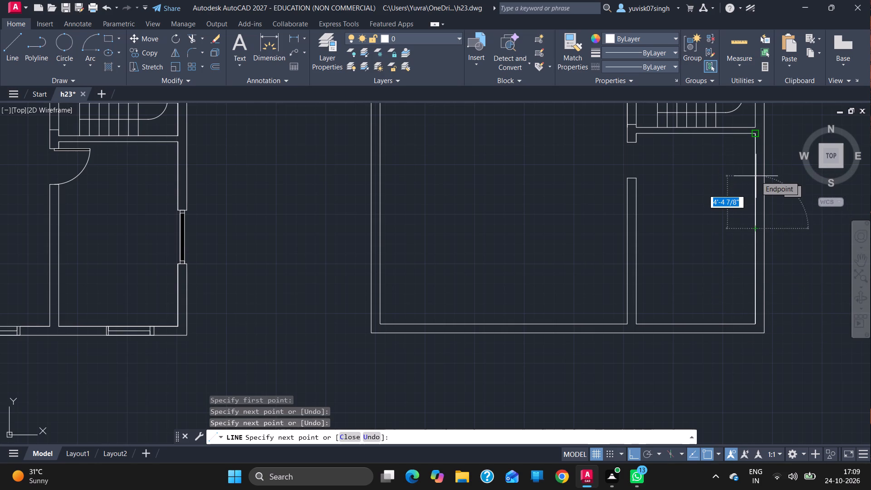
pyautogui.moveTo(756, 176); pyautogui.dragTo(759, 168)
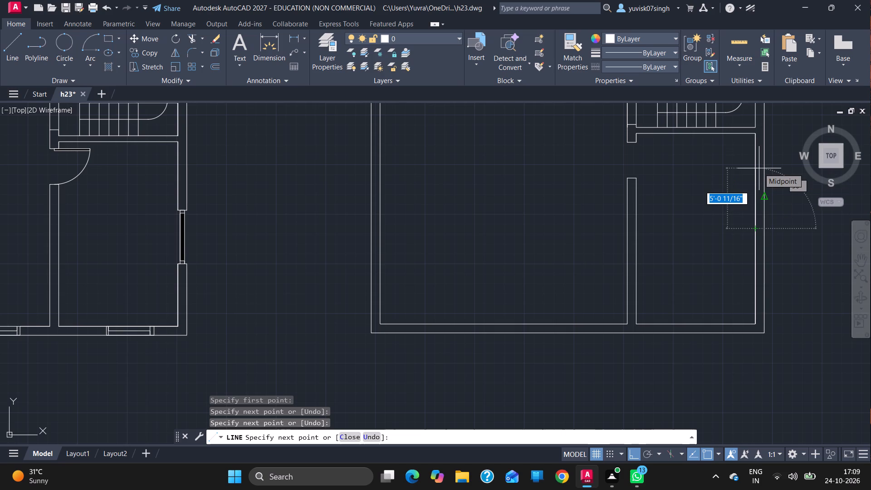
pyautogui.write("2'6")
pyautogui.press('Return')
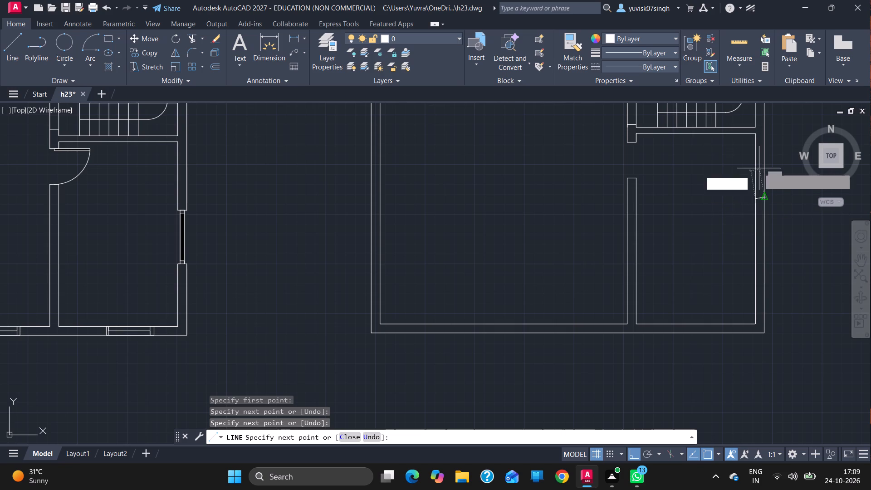
pyautogui.click(767, 200)
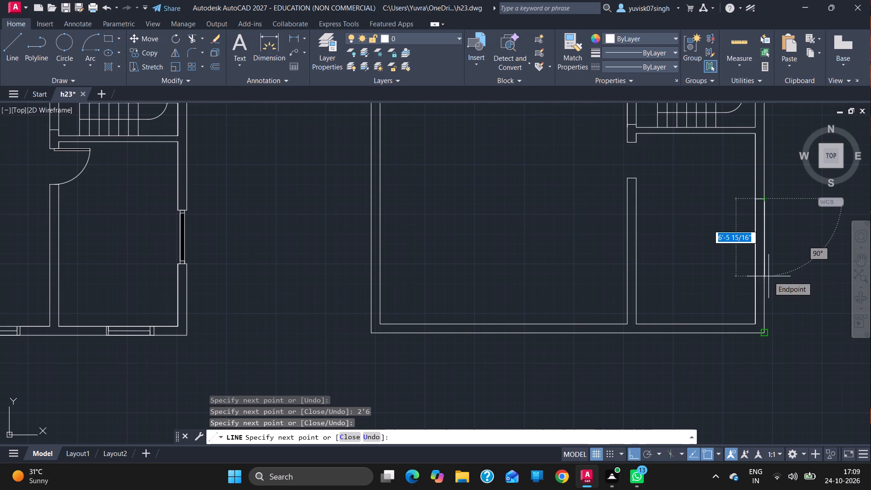
pyautogui.write("5'")
pyautogui.press('Return')
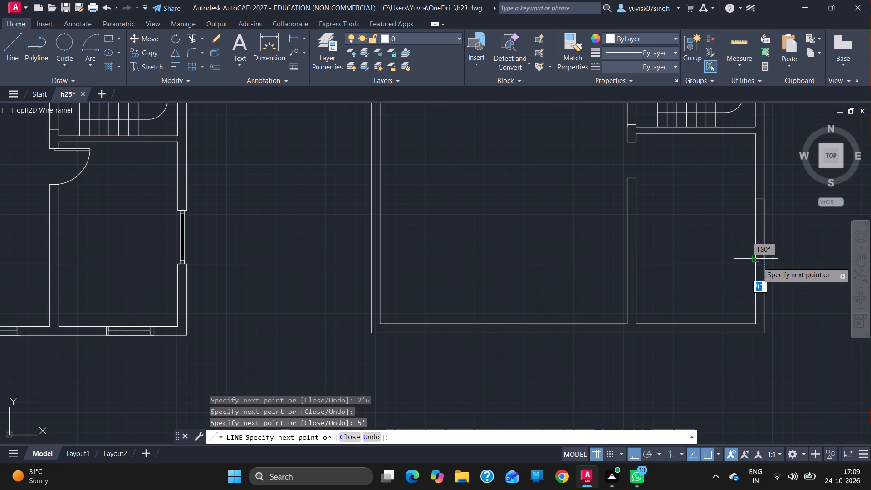
pyautogui.click(757, 261)
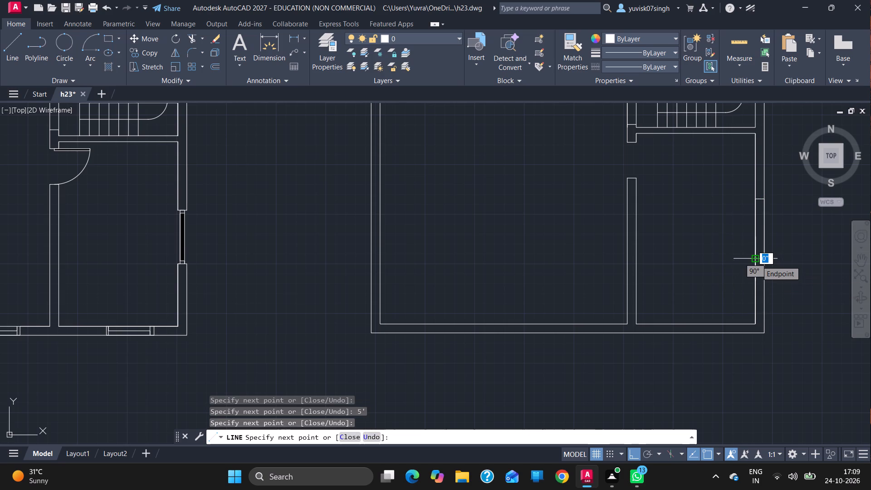
# Draw the window's frame inside the opening: two lines 4.5" apart, inset 2.25" from the inner face, with 3" end pieces 4'6" apart.
pyautogui.keyDown('ctrl'); pyautogui.scroll(2, 759, 242); pyautogui.keyUp('ctrl')
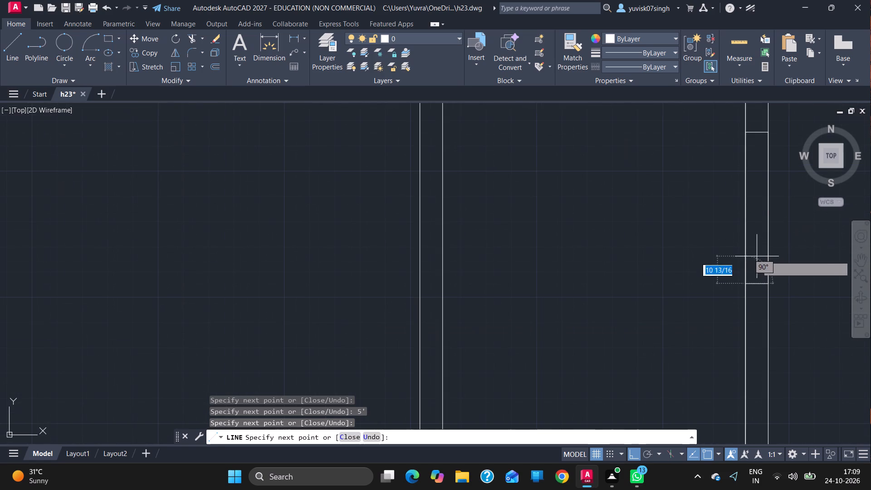
pyautogui.write('2.25')
pyautogui.press('Return')
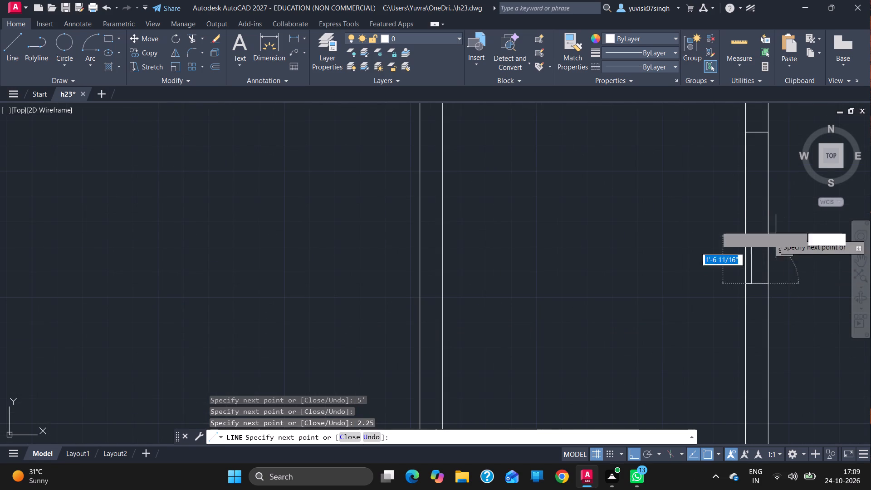
pyautogui.moveTo(751, 133); pyautogui.dragTo(784, 137)
pyautogui.write('4.5')
pyautogui.press('Return')
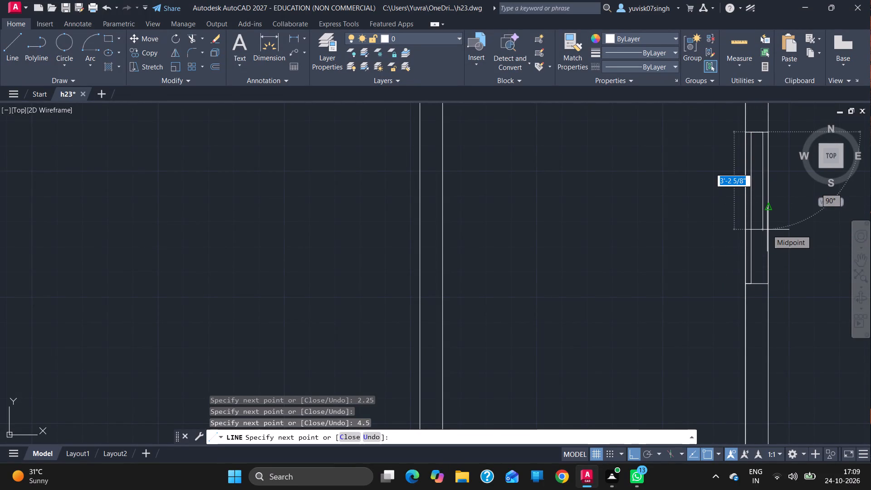
pyautogui.press('3')
pyautogui.press('Return')
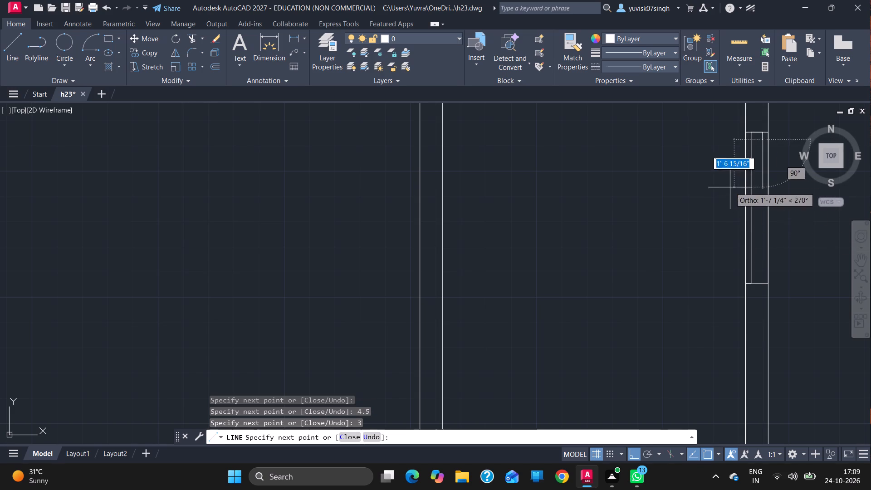
pyautogui.click(751, 142)
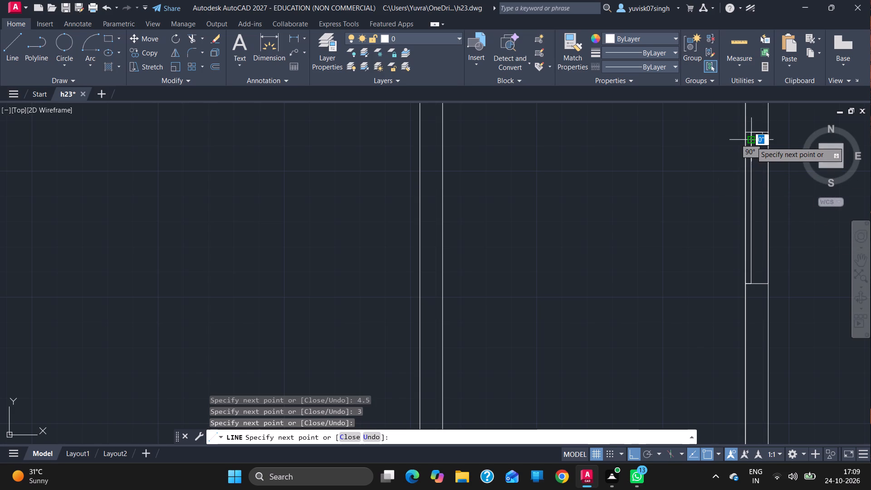
pyautogui.click(763, 143)
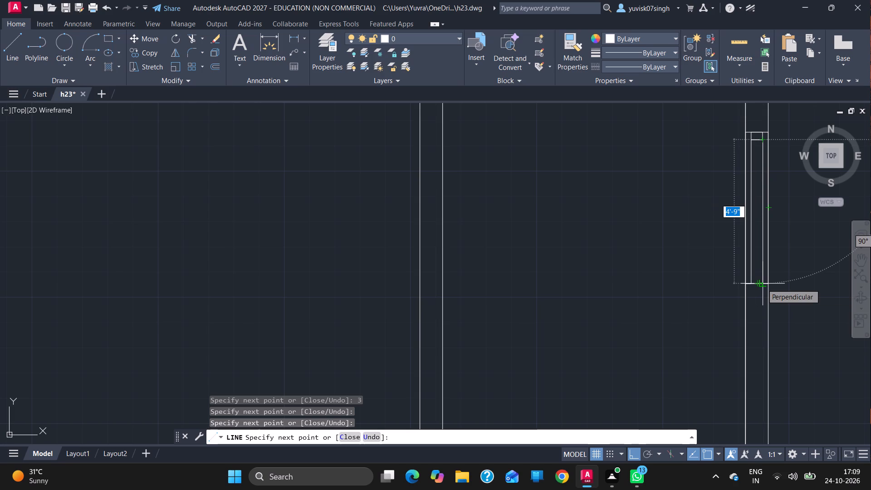
pyautogui.write("4'6")
pyautogui.press('Return')
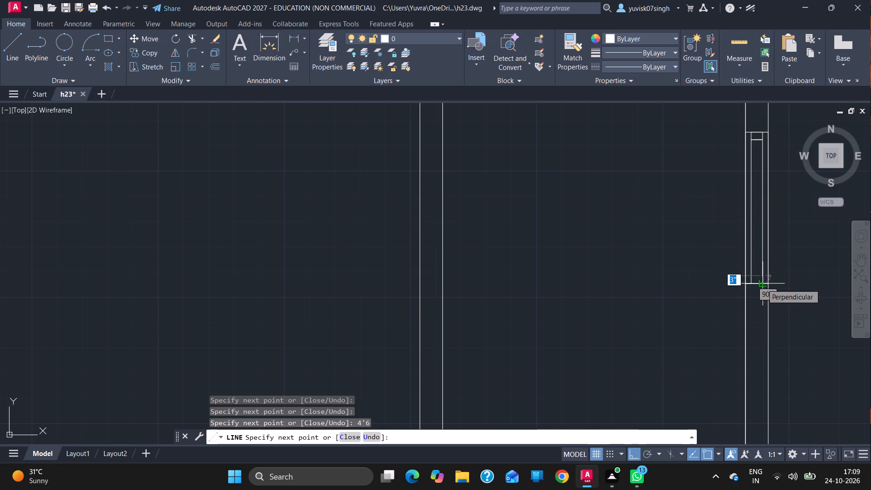
pyautogui.click(751, 275)
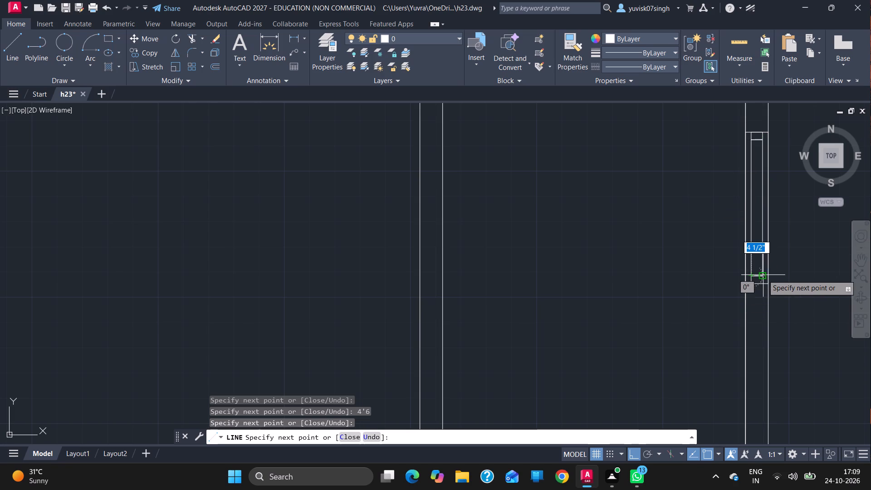
pyautogui.moveTo(763, 276); pyautogui.dragTo(764, 287)
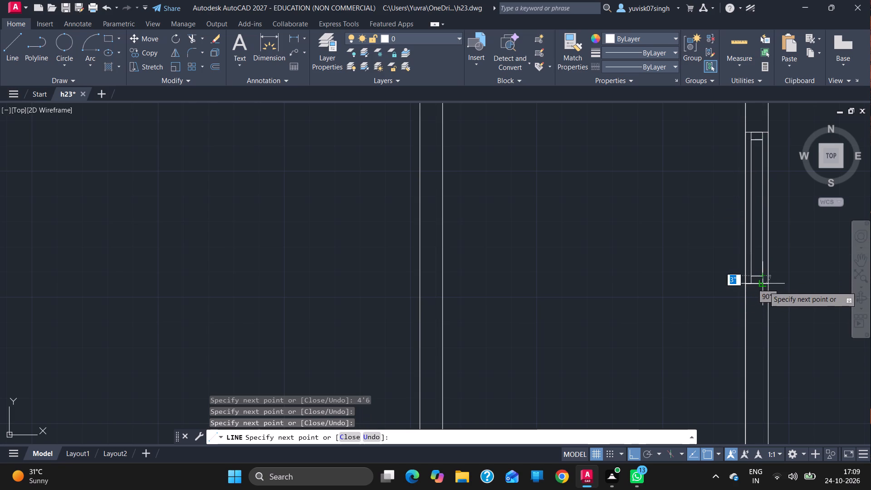
pyautogui.click(764, 285)
pyautogui.press('Escape')
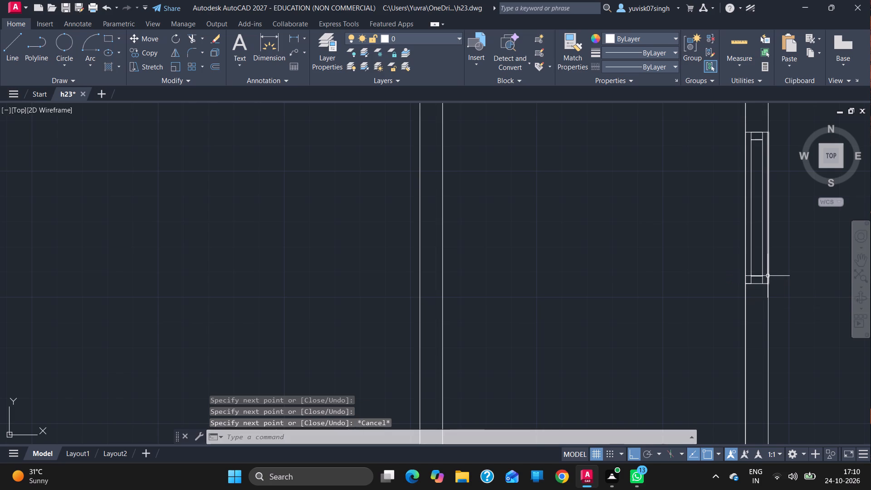
# Erase the 5' outline segment overlapping the east wall's outer face at the new window.
pyautogui.click(768, 276)
pyautogui.press('Delete')
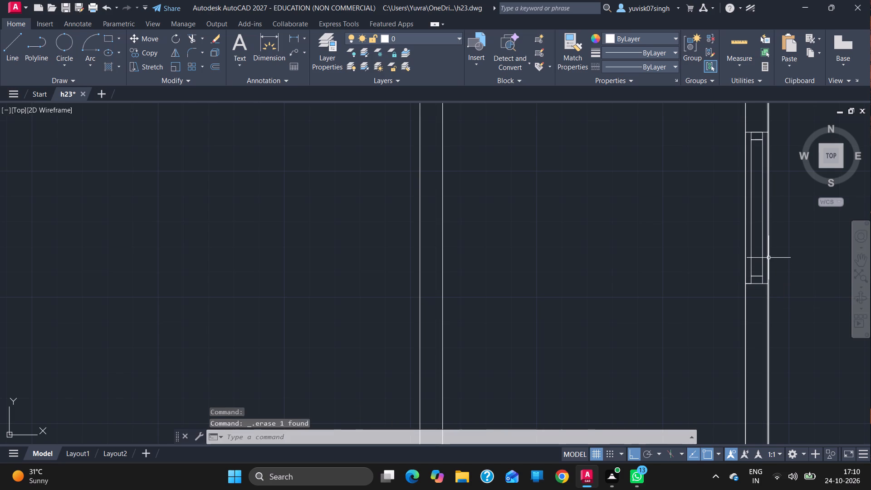
# Trim the east wall's outer and inner face lines across the new window opening in the room south of the stair.
pyautogui.write('tr')
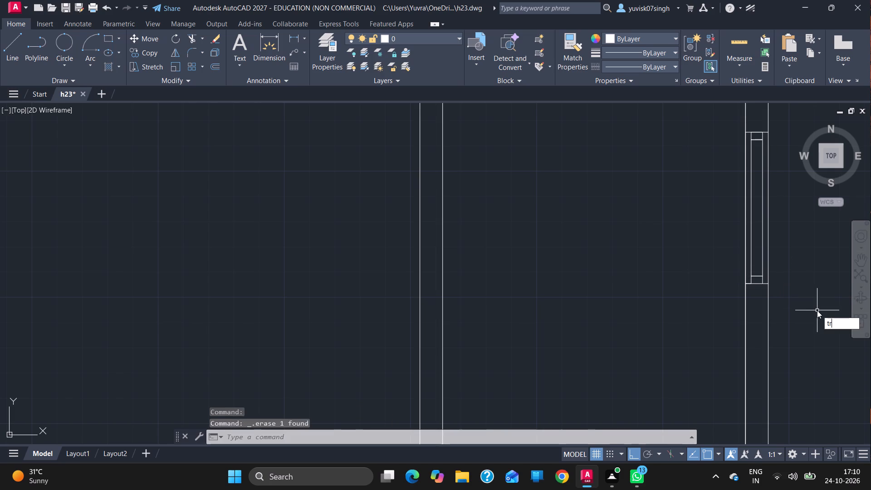
pyautogui.press('Return')
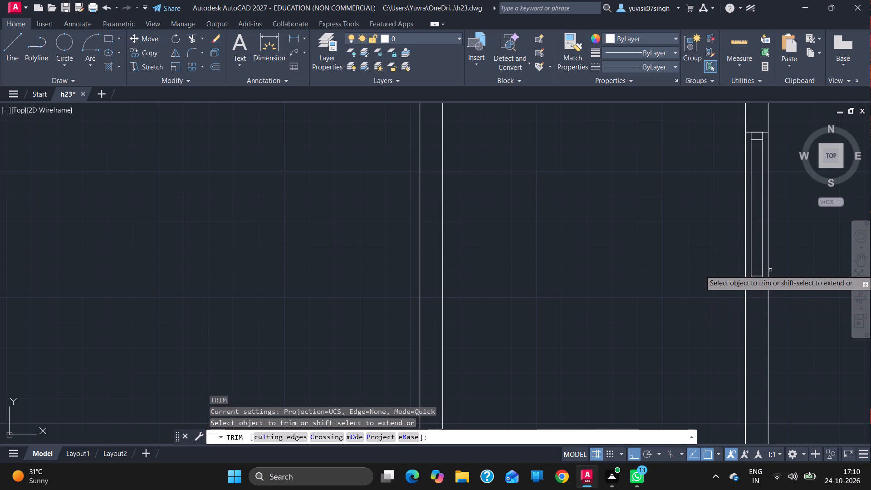
pyautogui.click(768, 269)
pyautogui.click(744, 245)
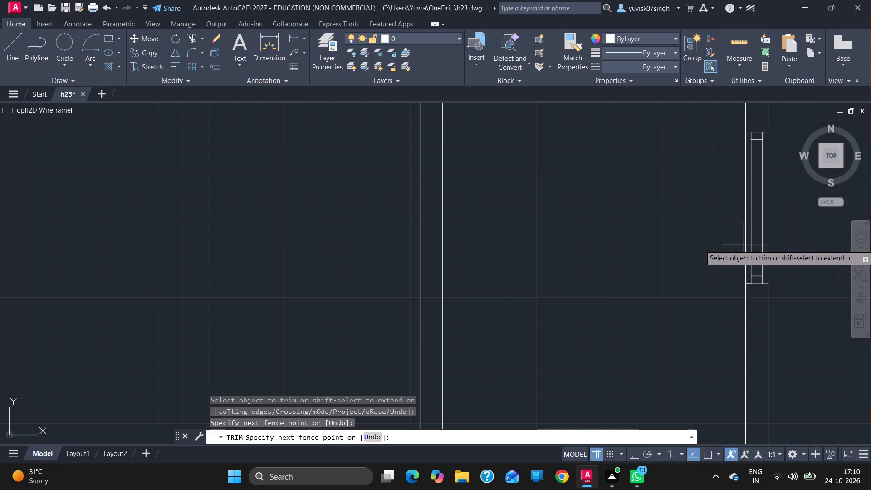
pyautogui.click(747, 206)
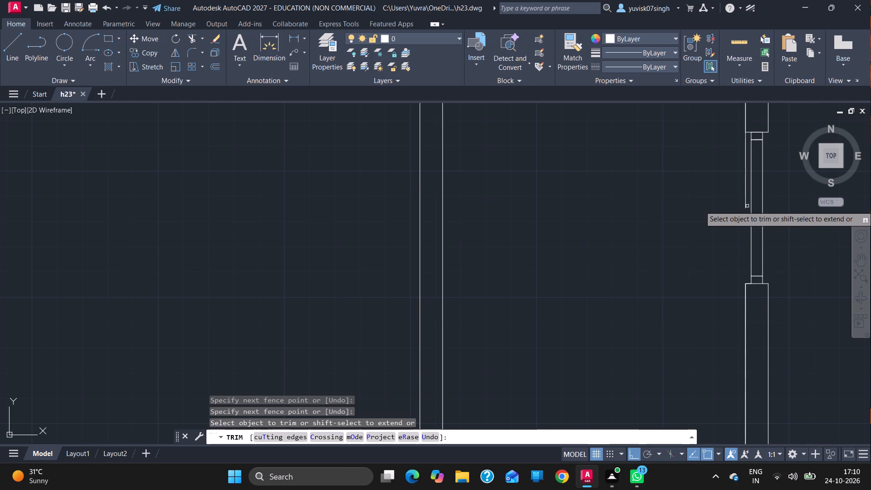
pyautogui.click(747, 203)
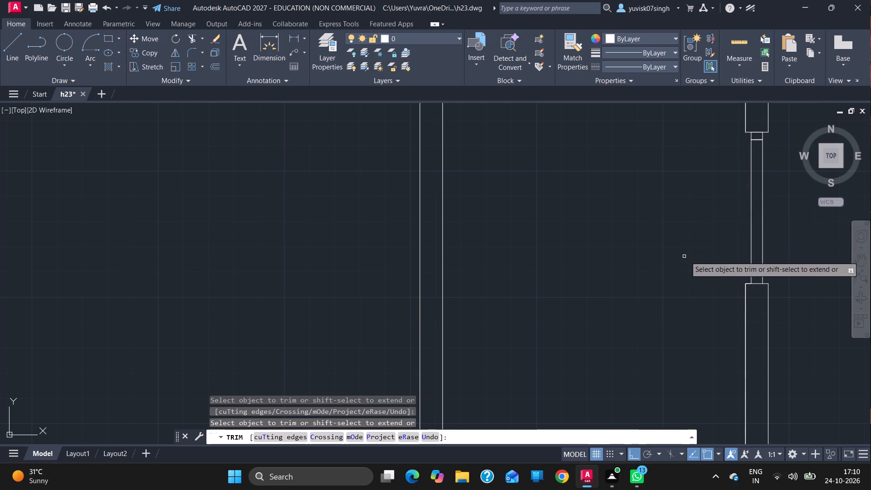
# Outline a 4' window across the southeast room's south wall, its west end 1' west of the inner face's midpoint.
pyautogui.keyDown('ctrl'); pyautogui.scroll(-1, 691, 235); pyautogui.keyUp('ctrl')
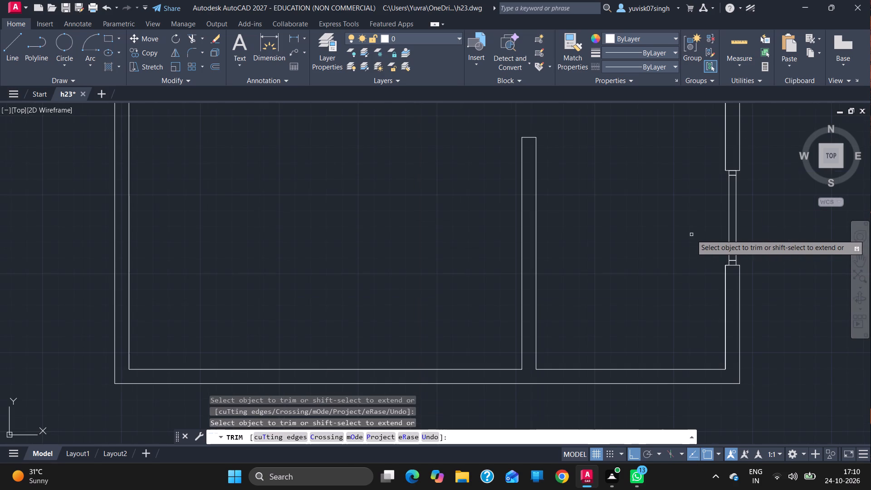
pyautogui.keyDown('ctrl'); pyautogui.scroll(-1, 672, 231); pyautogui.keyUp('ctrl')
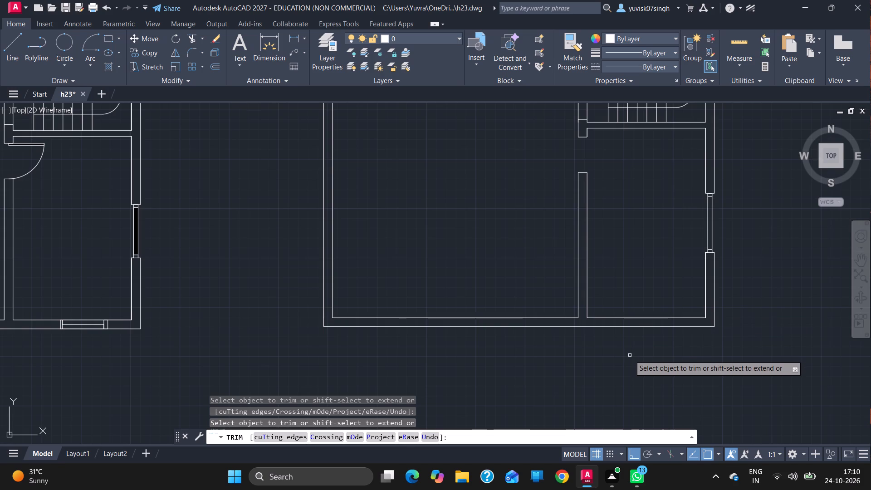
pyautogui.keyDown('ctrl'); pyautogui.scroll(4, 630, 355); pyautogui.keyUp('ctrl')
pyautogui.keyDown('ctrl'); pyautogui.scroll(-2, 630, 355); pyautogui.keyUp('ctrl')
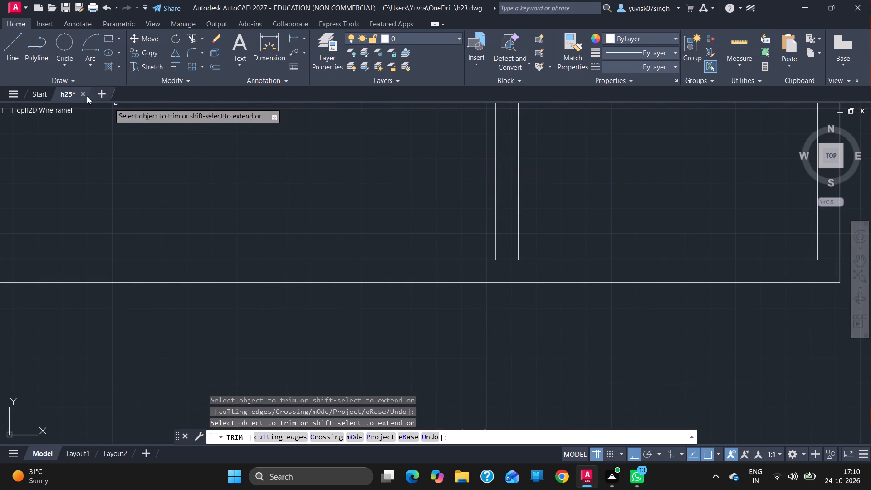
pyautogui.click(17, 48)
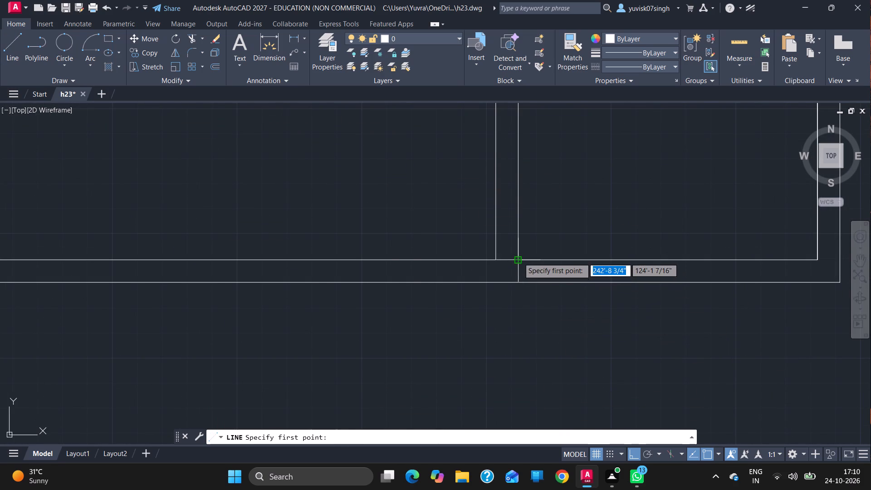
pyautogui.moveTo(519, 258); pyautogui.dragTo(818, 259)
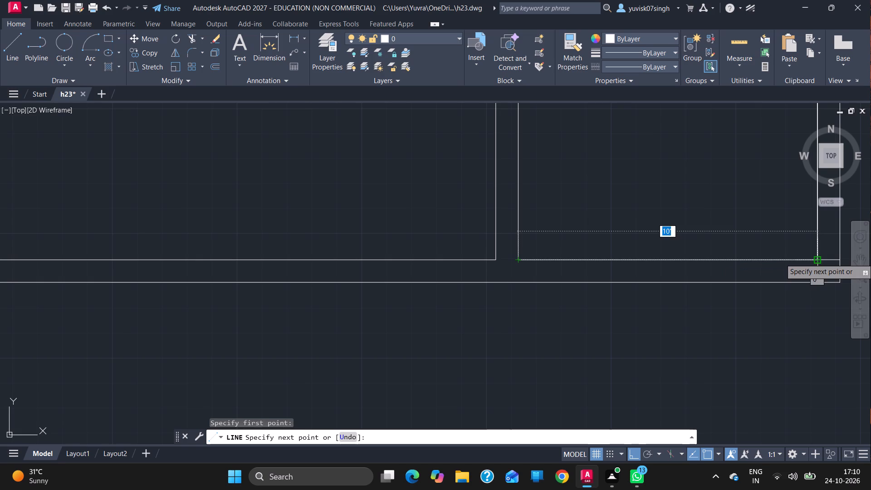
pyautogui.click(818, 259)
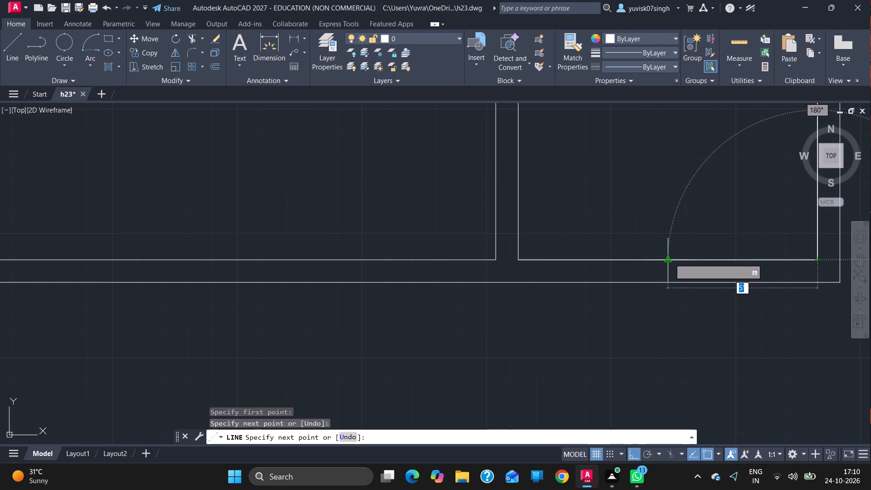
pyautogui.click(670, 258)
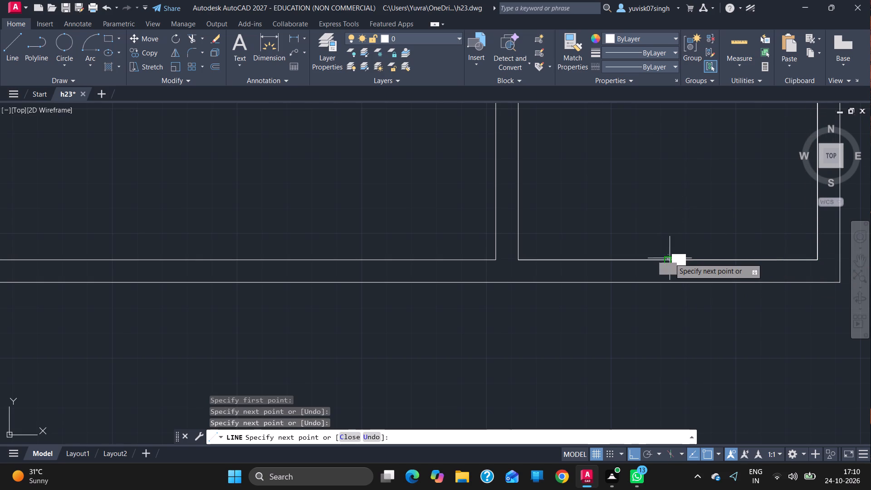
pyautogui.write("1'")
pyautogui.press('Return')
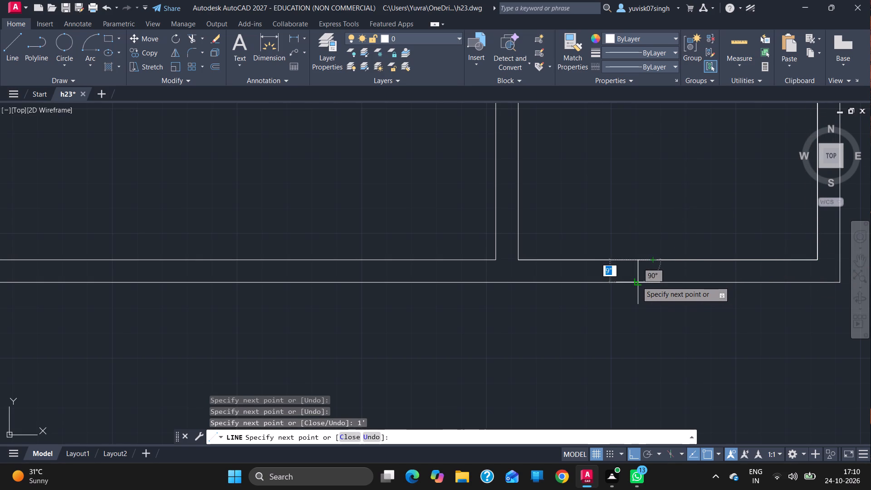
pyautogui.moveTo(637, 281); pyautogui.dragTo(752, 284)
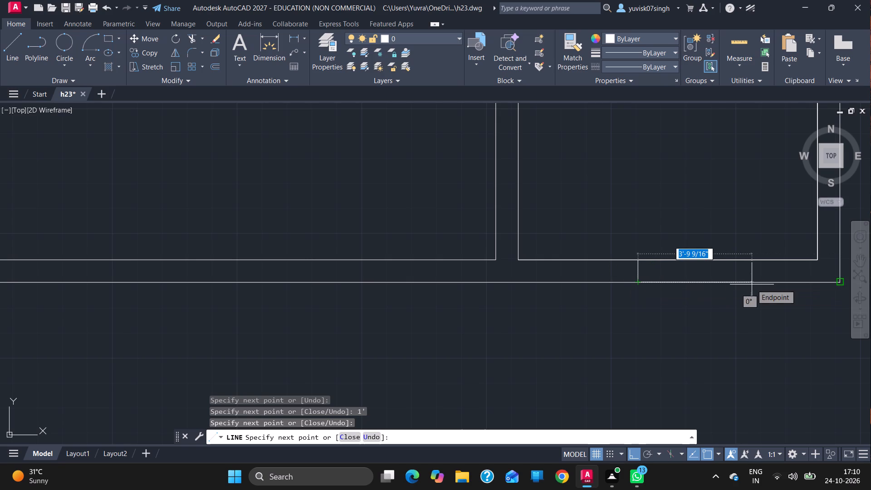
pyautogui.write("4'")
pyautogui.press('Return')
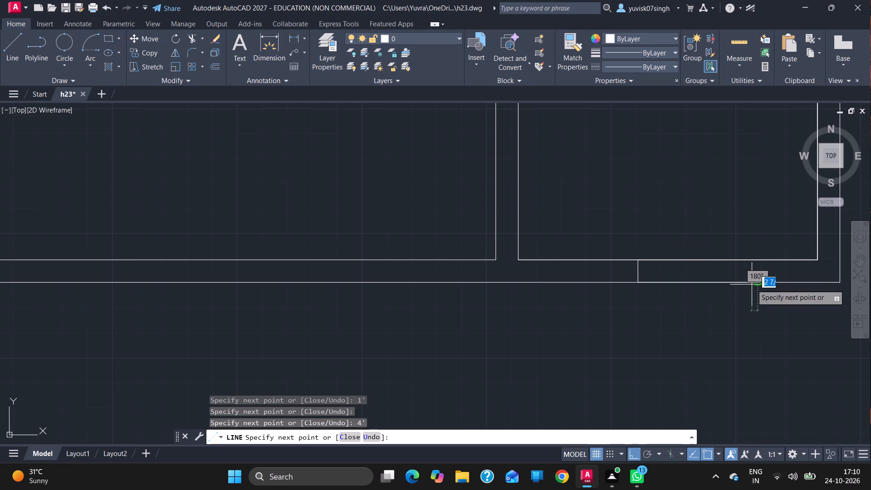
pyautogui.click(757, 258)
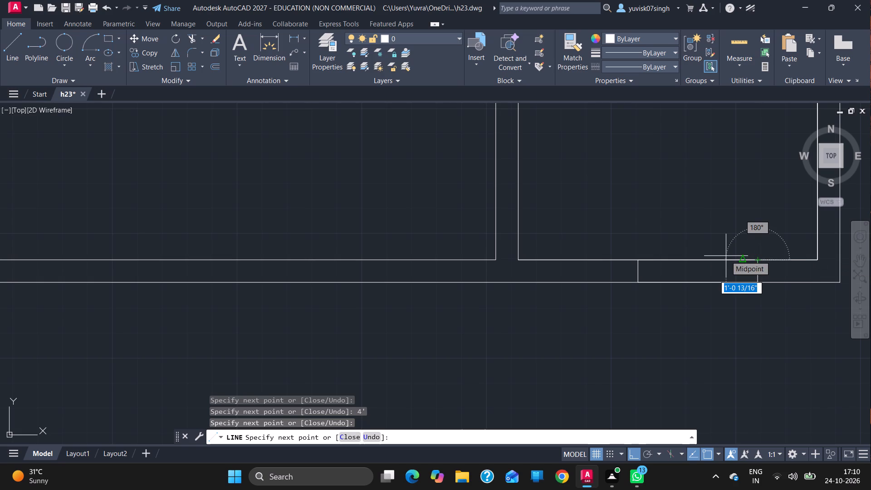
# Draw the south window's frame: end lines inset 3" from each jamb, joined by a 3'6" line along the middle of the wall.
pyautogui.press('3')
pyautogui.press('Return')
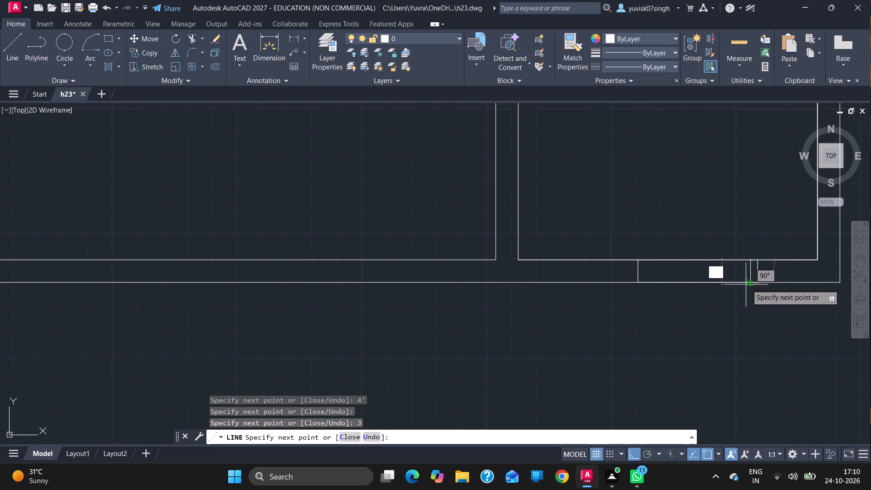
pyautogui.moveTo(750, 284); pyautogui.dragTo(751, 274)
pyautogui.click(751, 274)
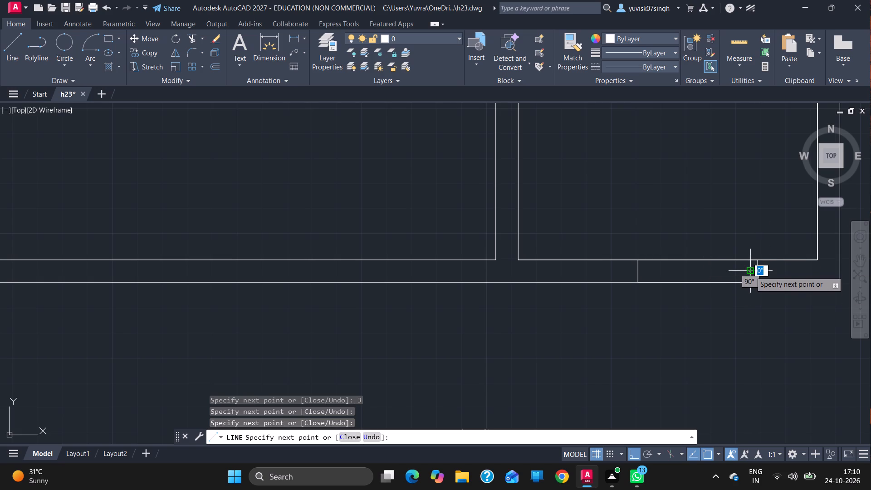
pyautogui.keyDown('ctrl'); pyautogui.scroll(1, 750, 271); pyautogui.keyUp('ctrl')
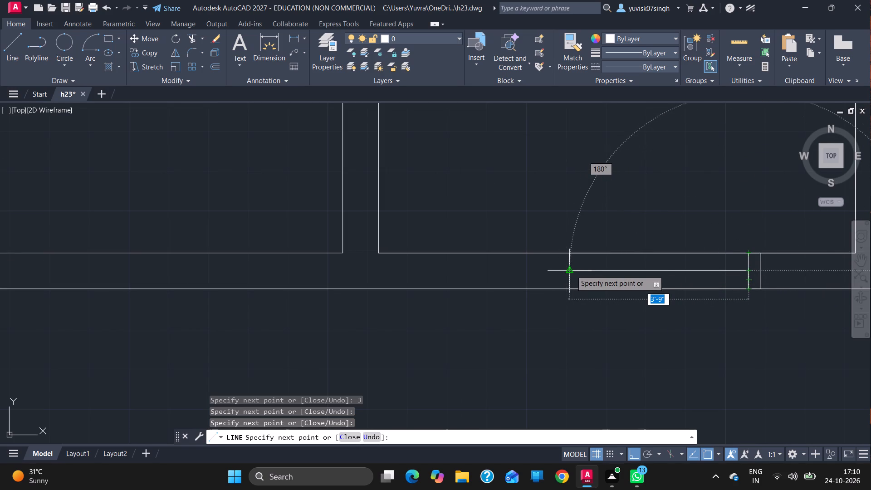
pyautogui.write("3'6")
pyautogui.press('Return')
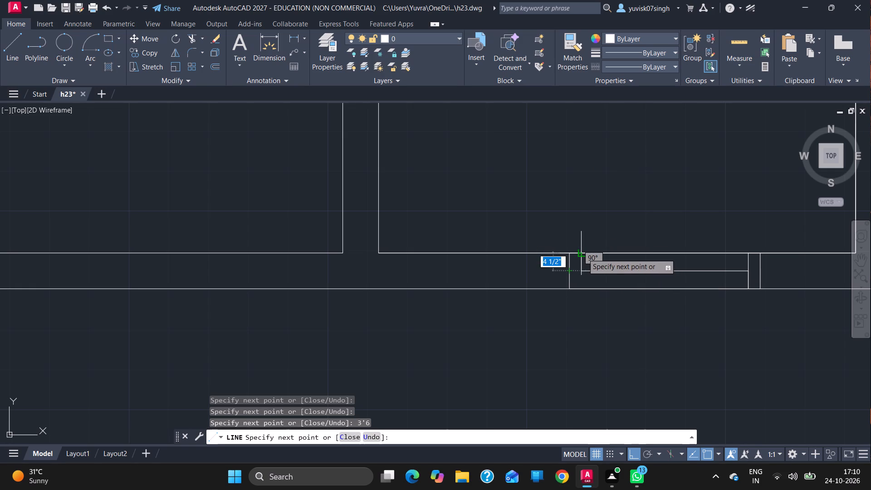
pyautogui.moveTo(583, 254); pyautogui.dragTo(584, 287)
pyautogui.click(584, 287)
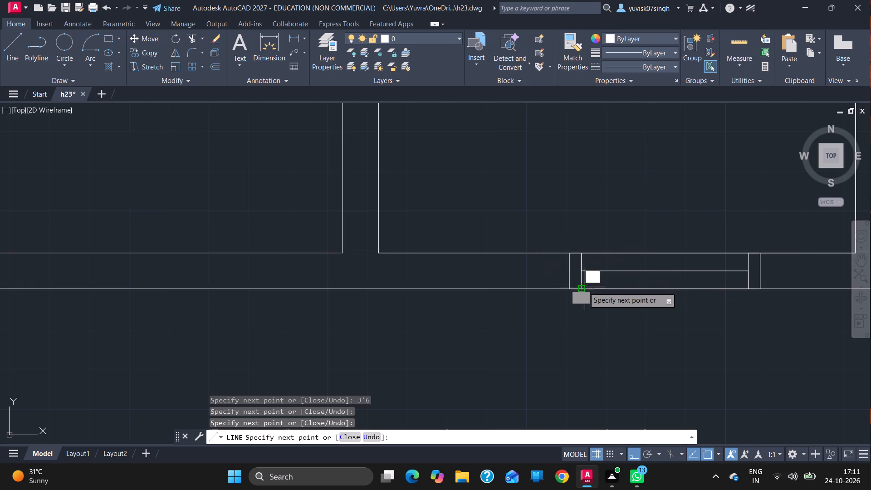
pyautogui.press('Escape')
# Outline a 3' doorway across the large southwest room's south wall, starting 6" east of its inner southwest corner.
pyautogui.keyDown('ctrl'); pyautogui.scroll(-5, 651, 205); pyautogui.keyUp('ctrl')
pyautogui.hscroll(-2, 651, 205)
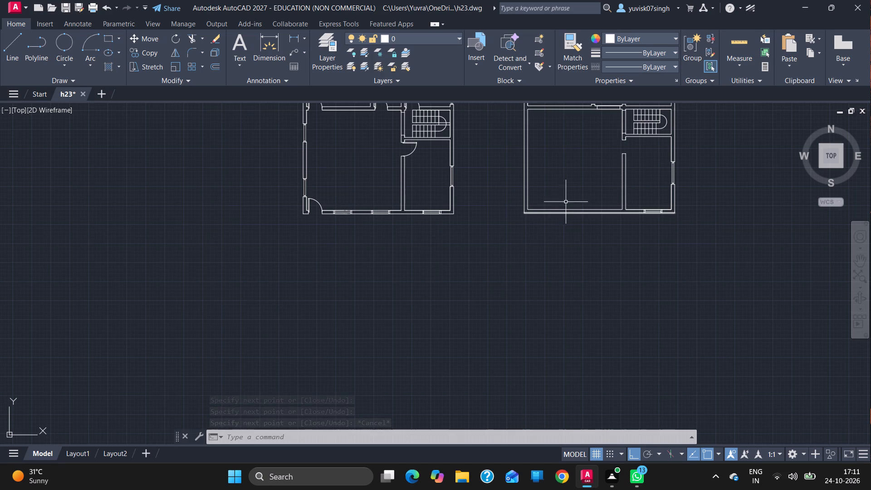
pyautogui.keyDown('ctrl'); pyautogui.scroll(4, 559, 195); pyautogui.keyUp('ctrl')
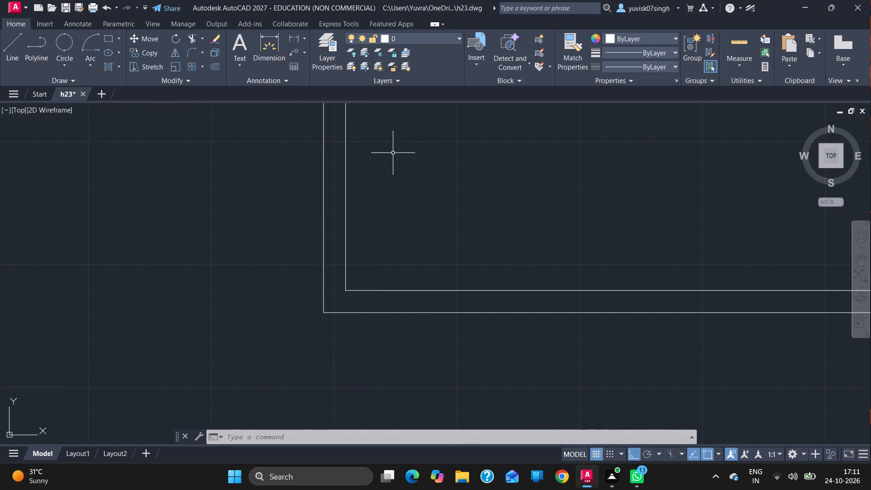
pyautogui.click(7, 43)
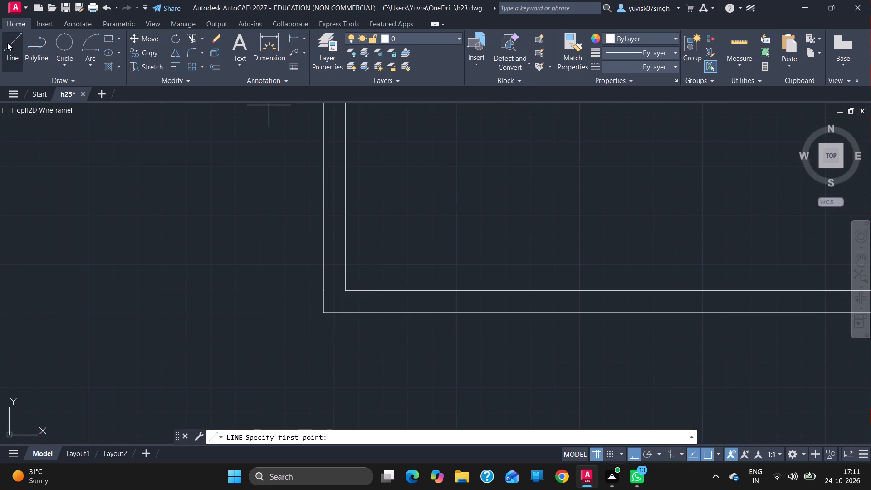
pyautogui.moveTo(347, 292); pyautogui.dragTo(370, 294)
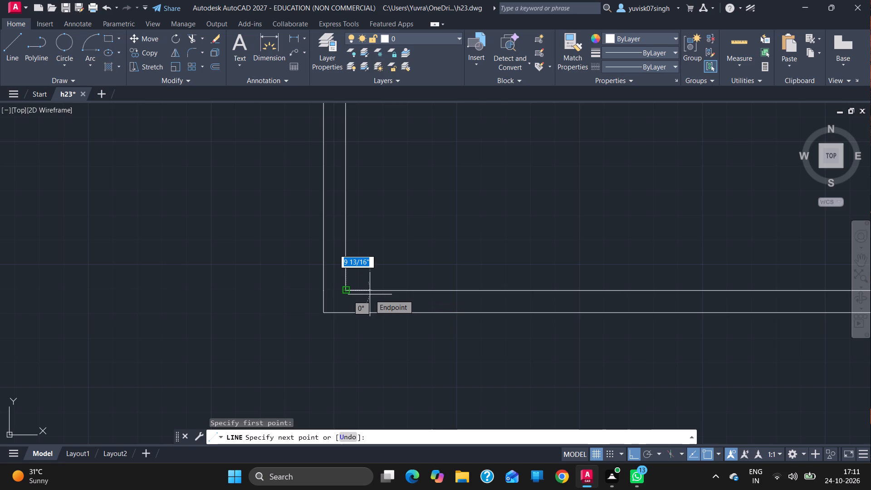
pyautogui.press('6')
pyautogui.press('Return')
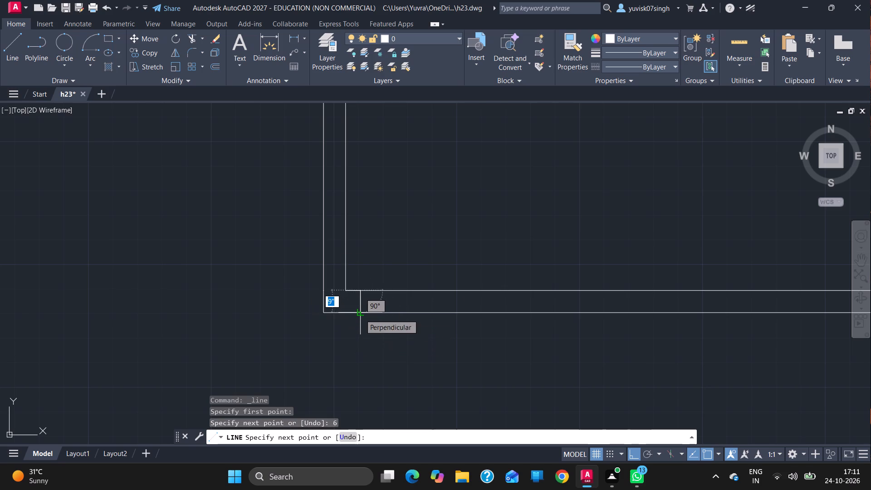
pyautogui.click(360, 314)
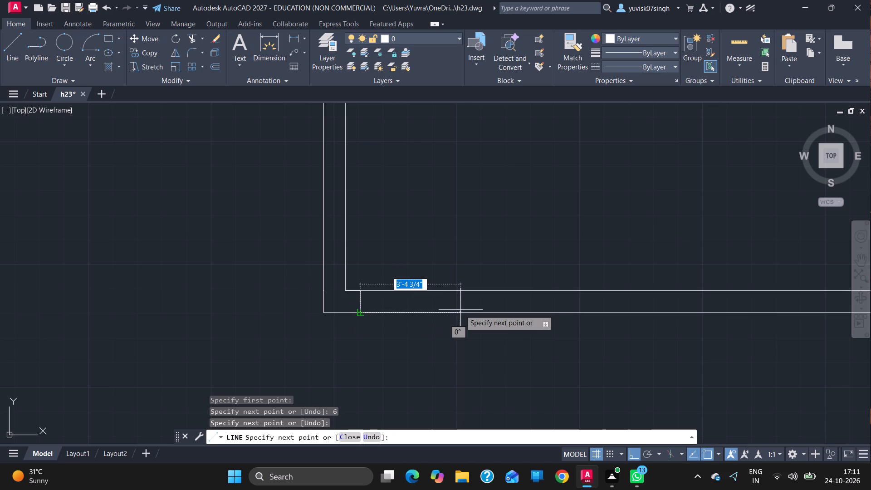
pyautogui.keyDown('ctrl'); pyautogui.scroll(-1, 460, 310); pyautogui.keyUp('ctrl')
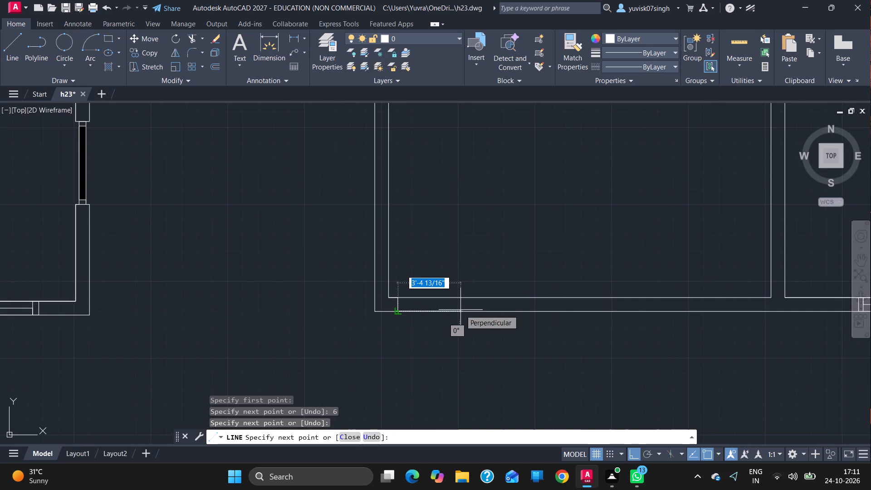
pyautogui.write("3'")
pyautogui.press('Return')
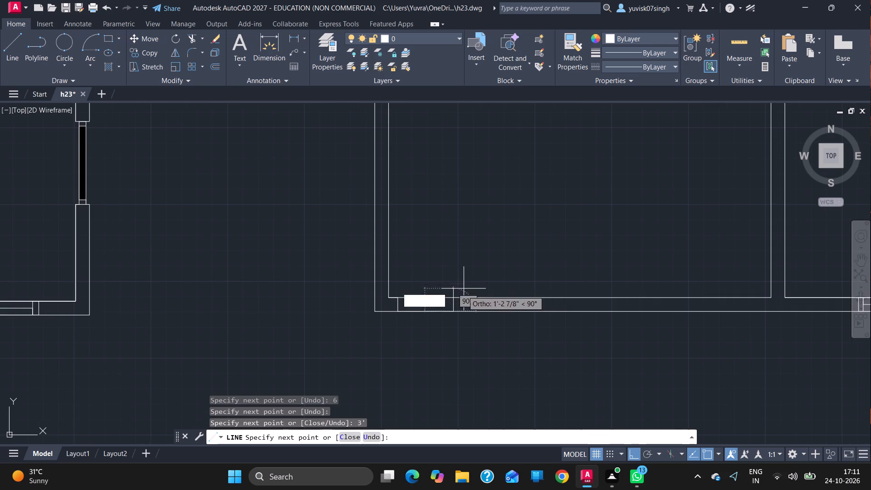
pyautogui.click(453, 295)
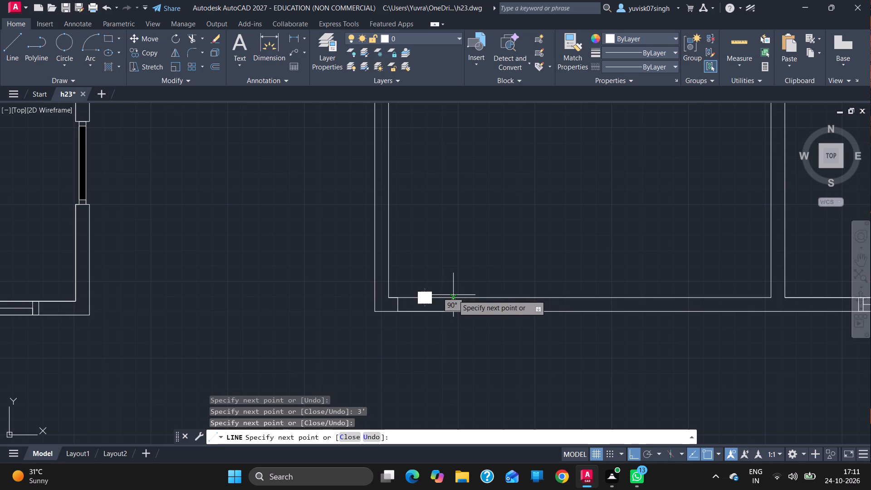
pyautogui.press('Escape')
# Check the width of the doorway at the original plan's southwest corner by spanning its opening with a temporary line.
pyautogui.hscroll(-1, 658, 154)
pyautogui.keyDown('ctrl'); pyautogui.scroll(-3, 658, 154); pyautogui.keyUp('ctrl')
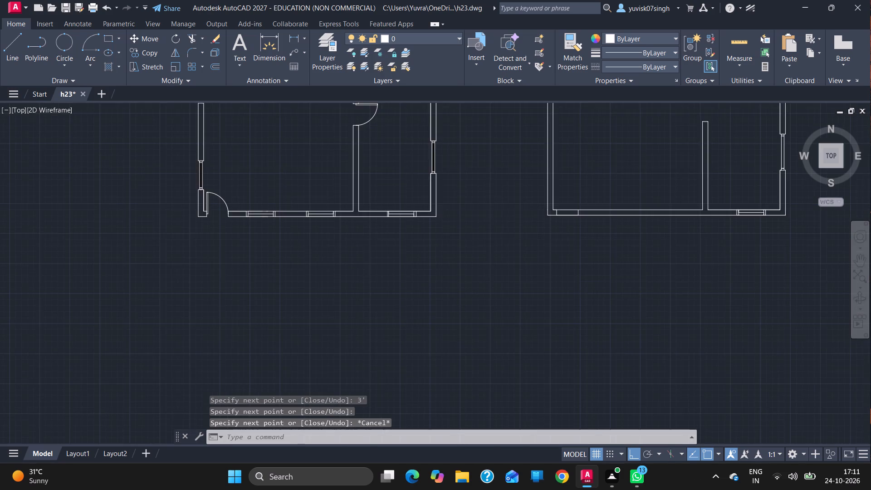
pyautogui.keyDown('ctrl'); pyautogui.scroll(3, 373, 214); pyautogui.keyUp('ctrl')
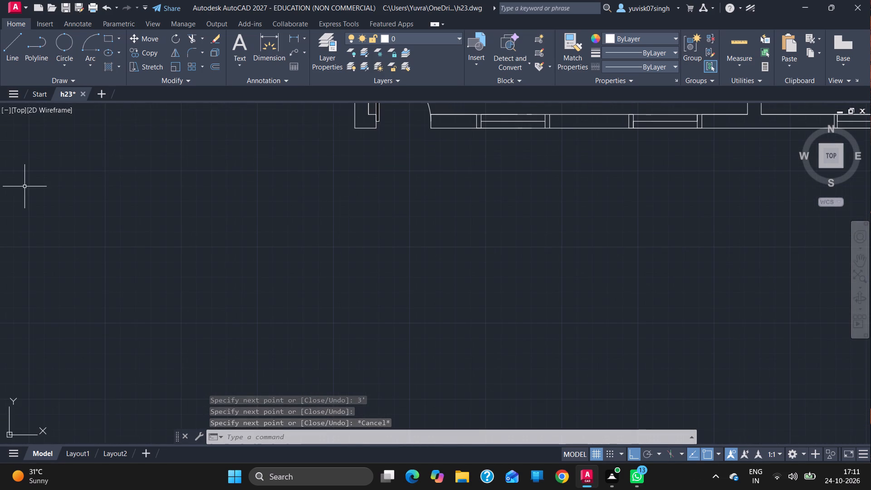
pyautogui.click(4, 62)
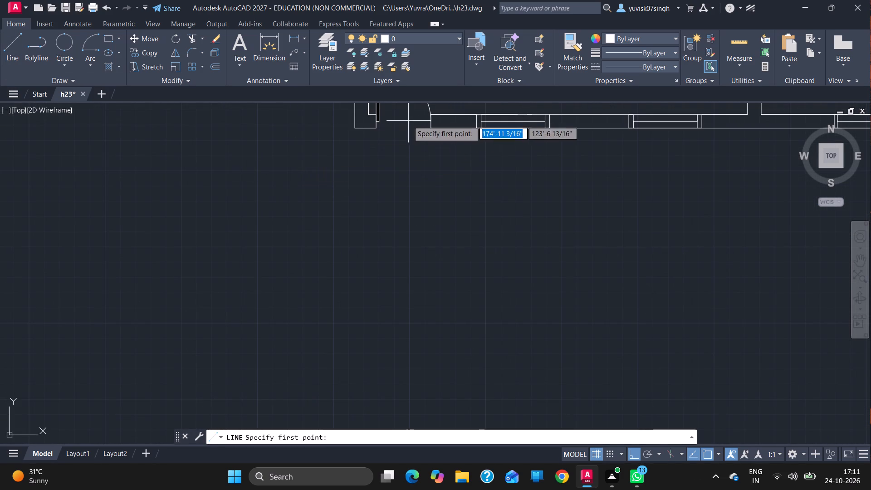
pyautogui.moveTo(374, 130); pyautogui.dragTo(433, 132)
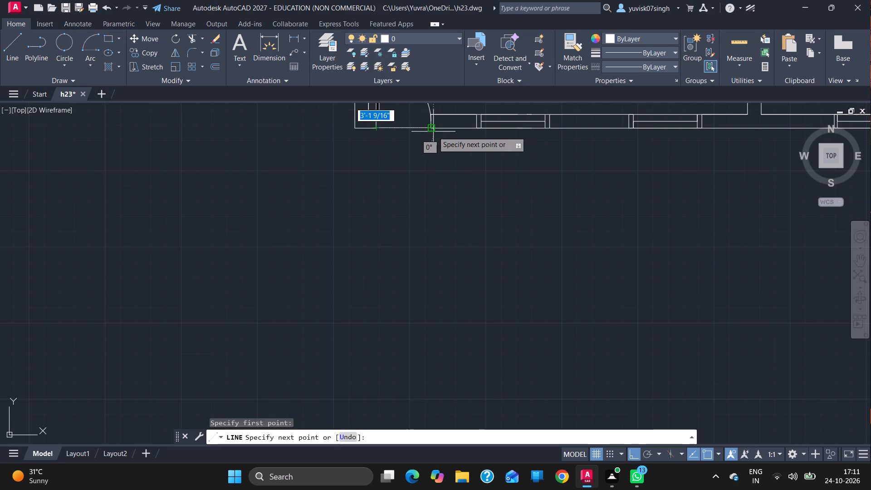
pyautogui.moveTo(433, 132); pyautogui.dragTo(433, 131)
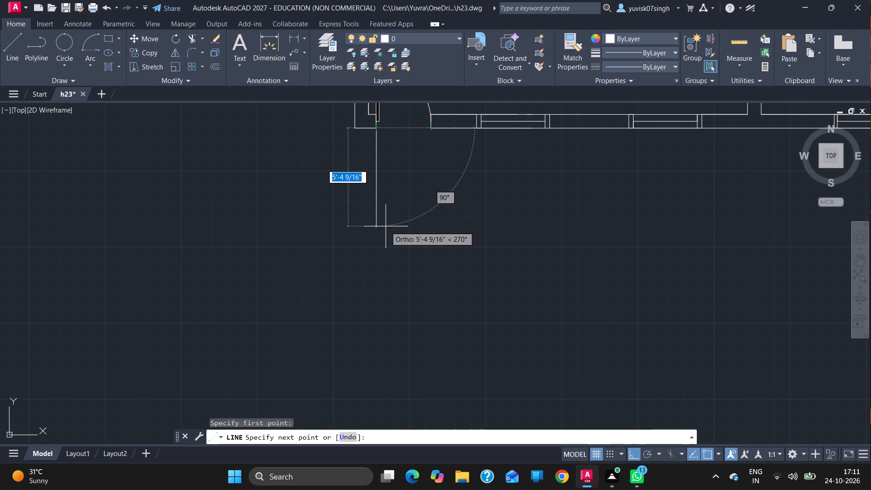
pyautogui.keyDown('ctrl'); pyautogui.scroll(-3, 386, 226); pyautogui.keyUp('ctrl')
pyautogui.press('Escape')
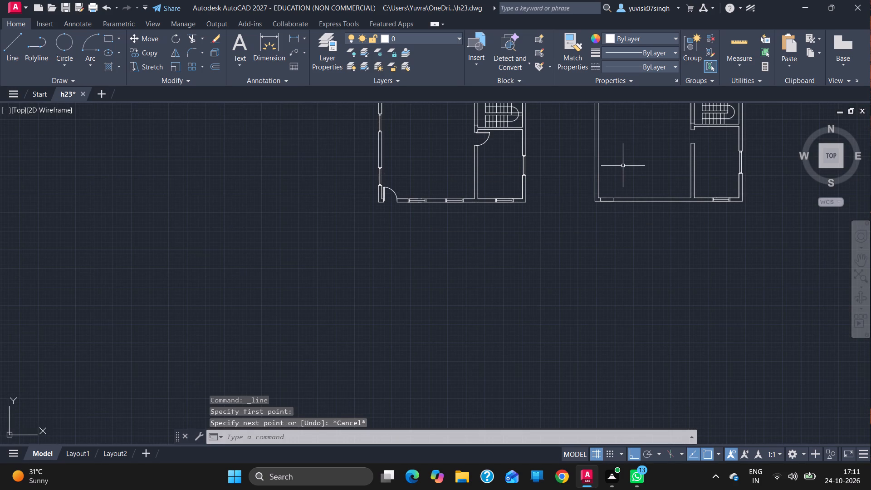
# Trim the south wall's inner and outer face lines across the new doorway near the southwest corner.
pyautogui.keyDown('ctrl'); pyautogui.scroll(5, 624, 166); pyautogui.keyUp('ctrl')
pyautogui.keyDown('ctrl'); pyautogui.scroll(-1, 624, 166); pyautogui.keyUp('ctrl')
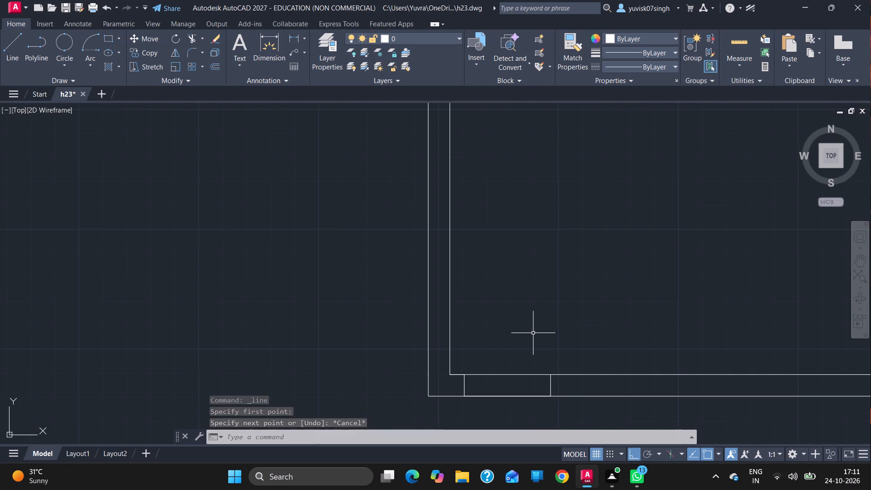
pyautogui.write('tr')
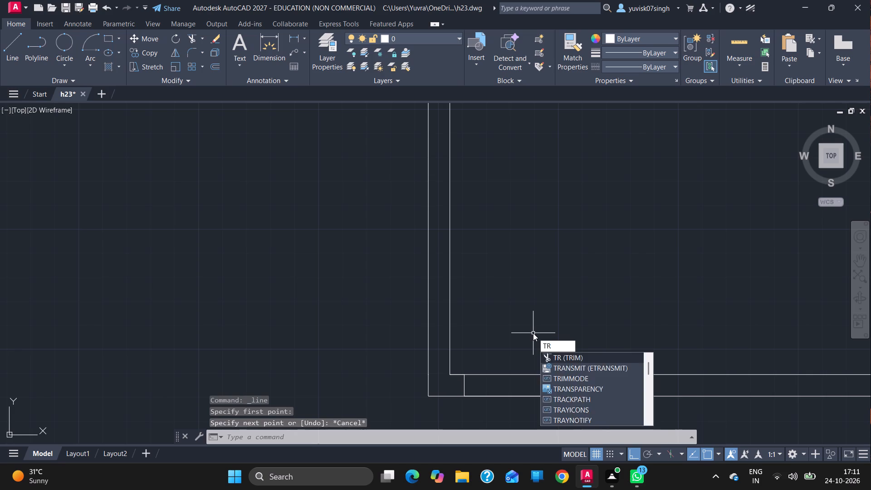
pyautogui.press('Return')
pyautogui.moveTo(501, 365); pyautogui.dragTo(495, 417)
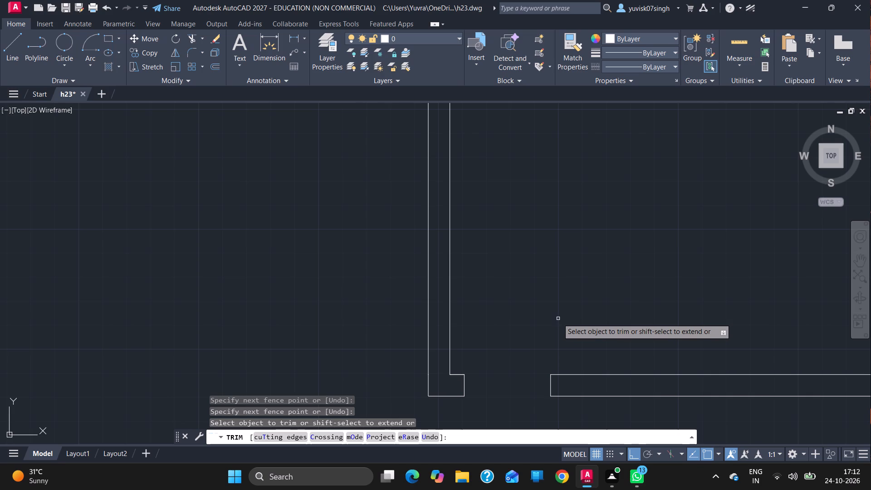
pyautogui.press('Escape')
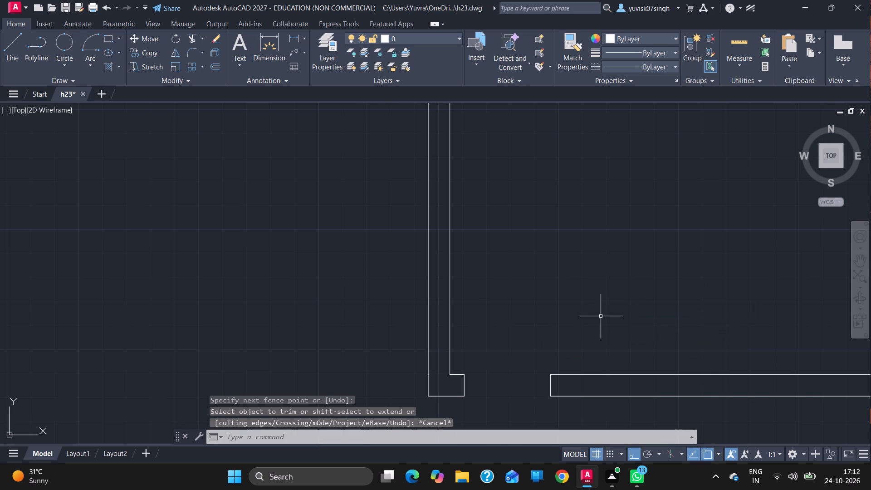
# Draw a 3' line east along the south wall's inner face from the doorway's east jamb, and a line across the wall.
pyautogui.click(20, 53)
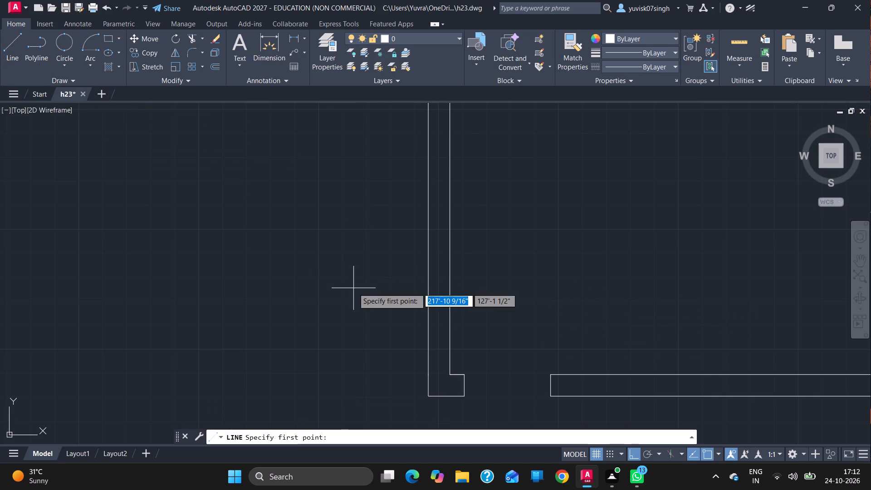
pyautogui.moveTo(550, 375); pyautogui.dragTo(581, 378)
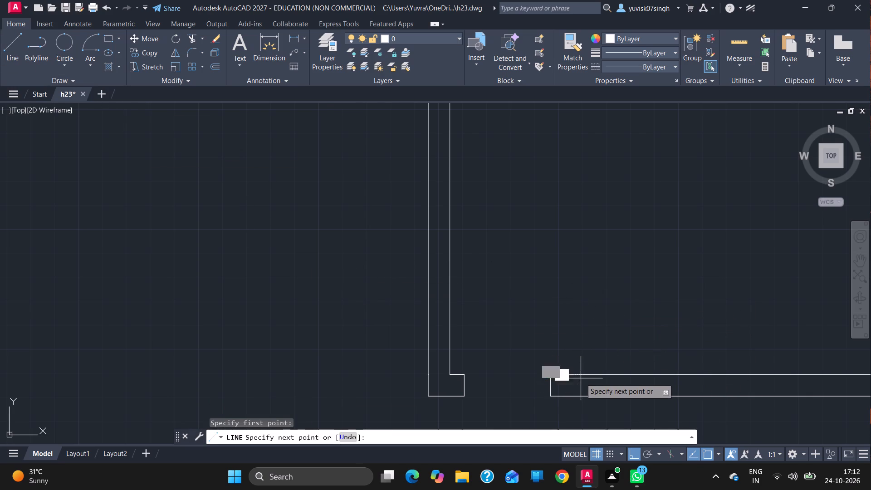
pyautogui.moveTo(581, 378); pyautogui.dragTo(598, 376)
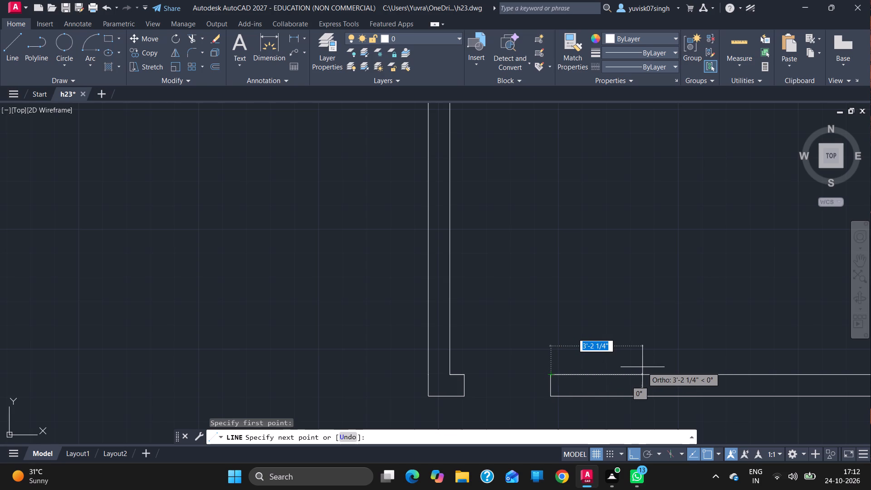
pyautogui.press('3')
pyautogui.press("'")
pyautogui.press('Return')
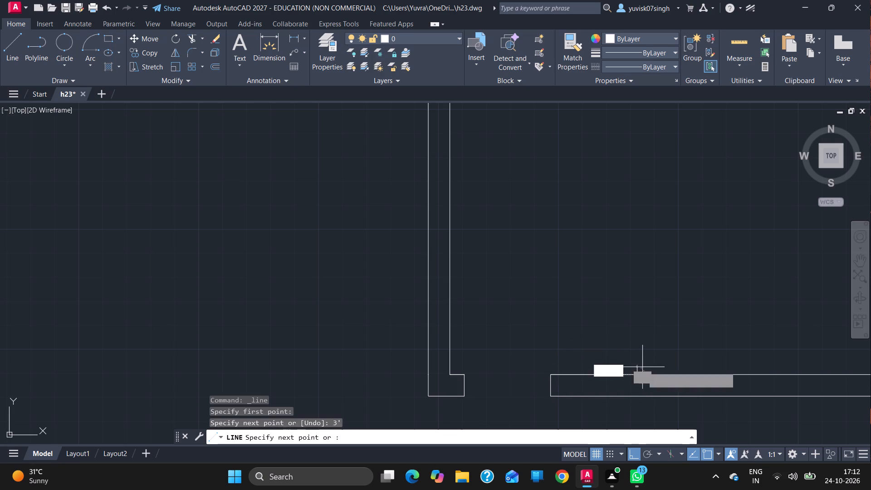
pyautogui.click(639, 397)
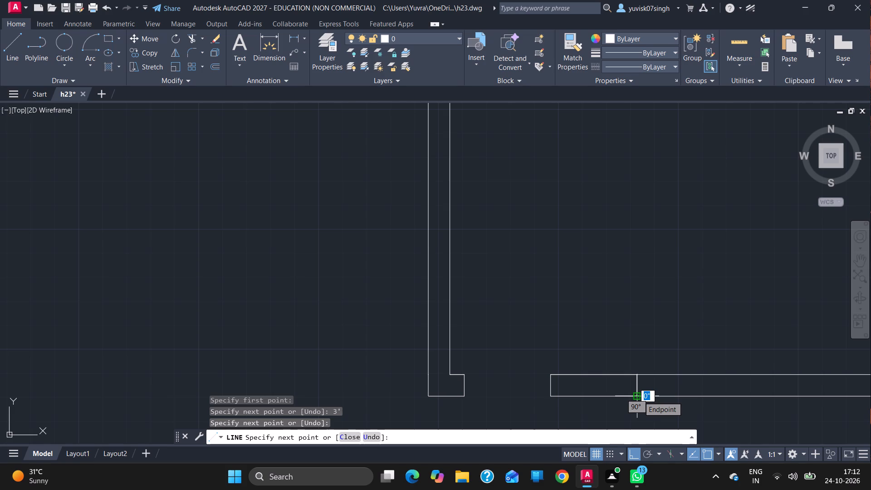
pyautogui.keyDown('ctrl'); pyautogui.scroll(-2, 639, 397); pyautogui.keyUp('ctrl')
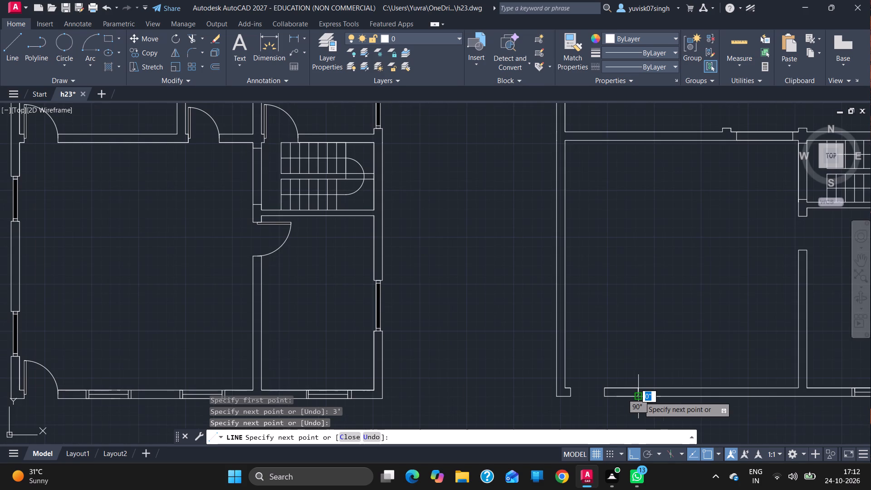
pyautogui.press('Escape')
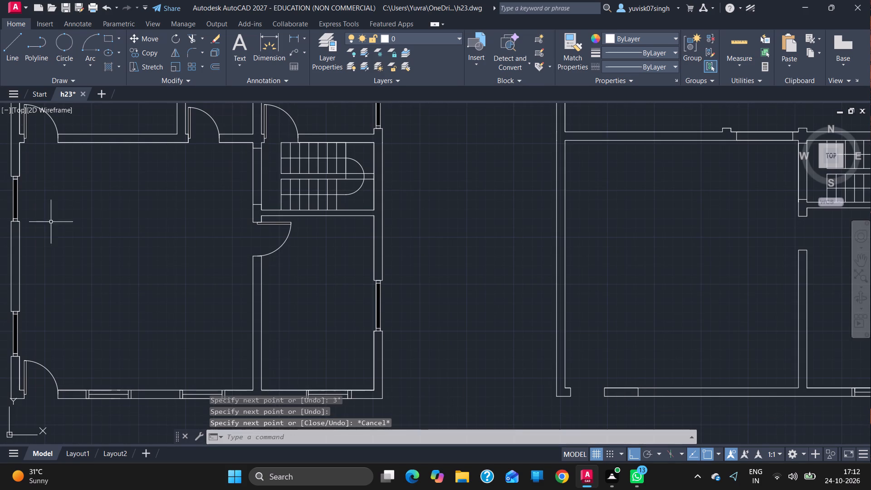
# Measure the original plan's south wall from the doorway's east jamb to the first window, and that window's width.
pyautogui.click(8, 68)
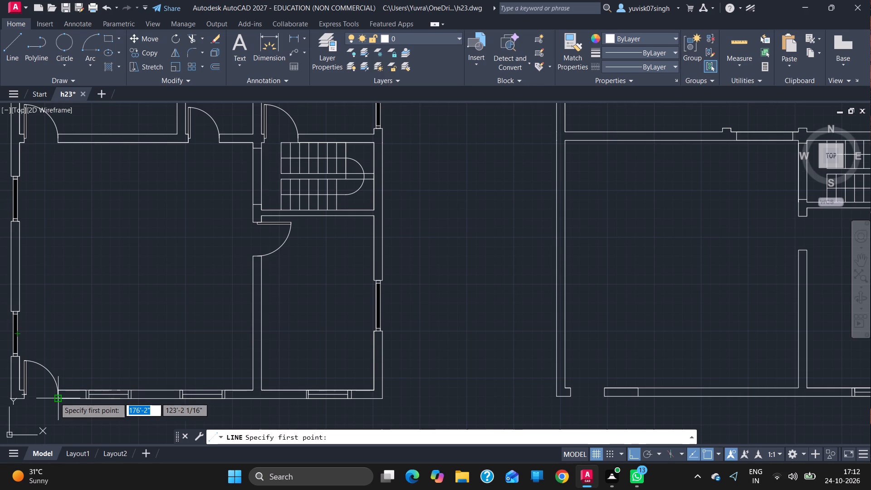
pyautogui.click(55, 397)
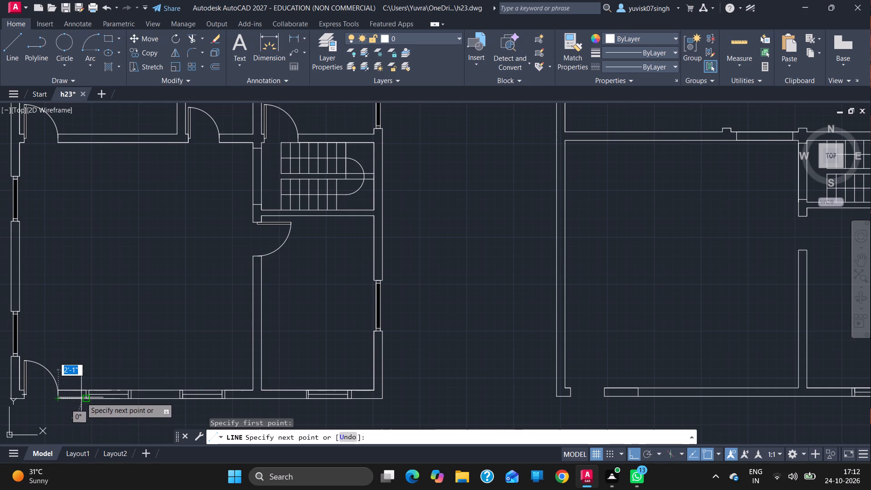
pyautogui.click(83, 397)
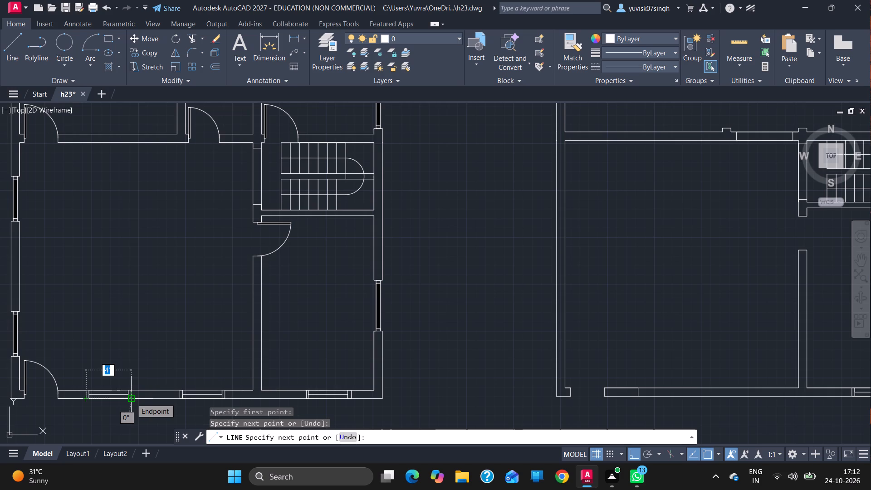
pyautogui.hscroll(1, 132, 398)
pyautogui.press('Escape')
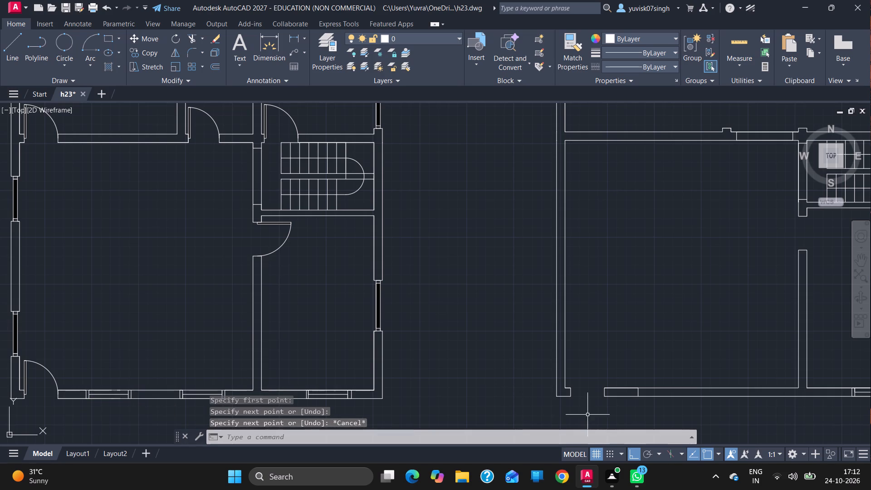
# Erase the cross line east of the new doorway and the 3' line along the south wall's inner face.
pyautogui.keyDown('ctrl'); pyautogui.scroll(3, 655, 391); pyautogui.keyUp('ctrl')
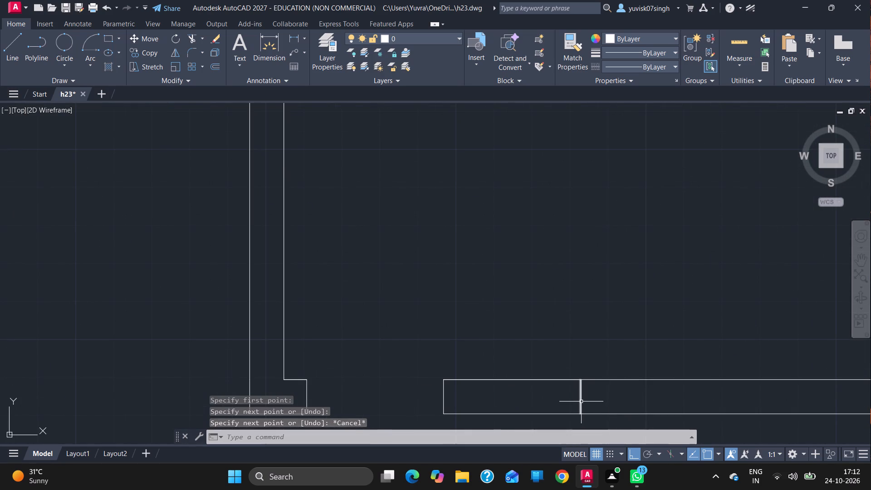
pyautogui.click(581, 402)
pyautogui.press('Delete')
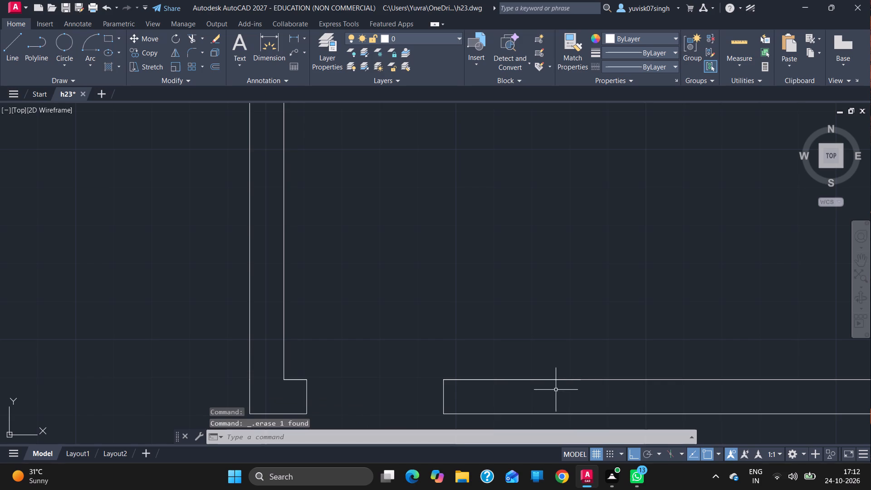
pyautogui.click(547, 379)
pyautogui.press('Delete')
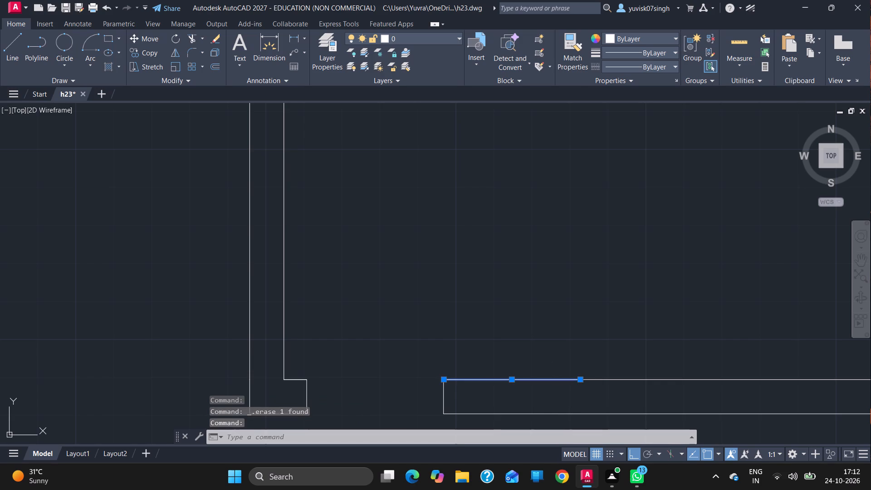
# Outline a 4' window across the large southwest room's south wall, starting 2'6" east of the doorway's east jamb.
pyautogui.click(16, 64)
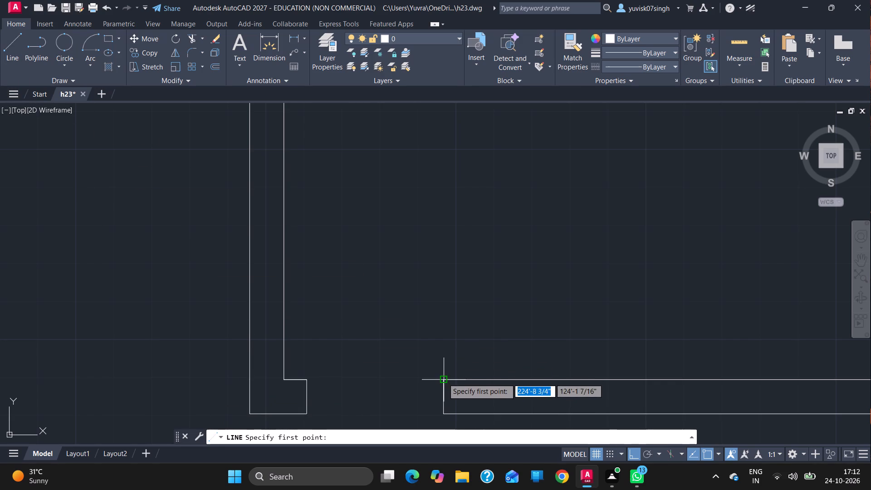
pyautogui.moveTo(443, 378); pyautogui.dragTo(530, 374)
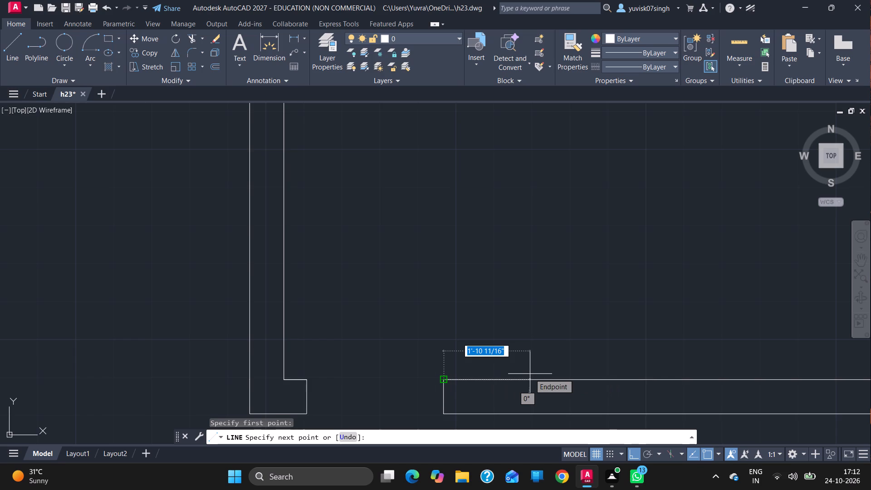
pyautogui.write("2'6")
pyautogui.press('Return')
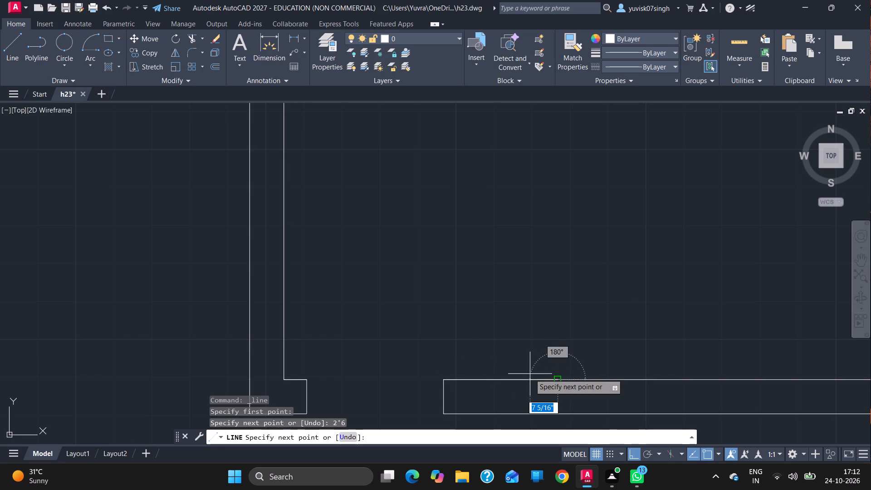
pyautogui.click(558, 416)
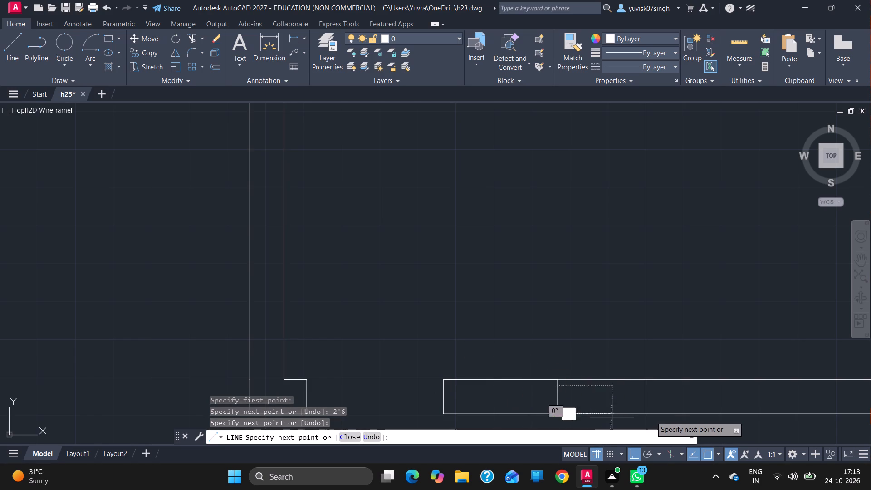
pyautogui.write("4'")
pyautogui.press('Return')
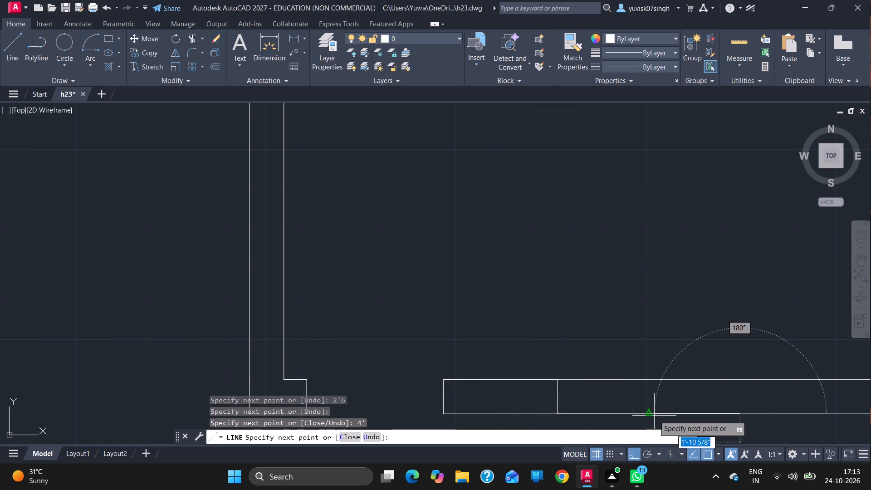
pyautogui.click(740, 380)
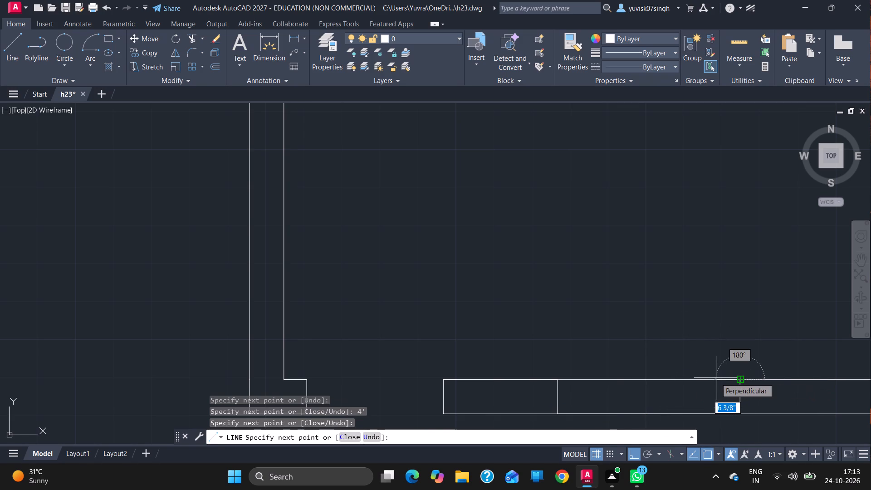
# Frame the south wall's first window with cross lines 3" inside each end, joined by a 3'6" centre line.
pyautogui.press('3')
pyautogui.press('Return')
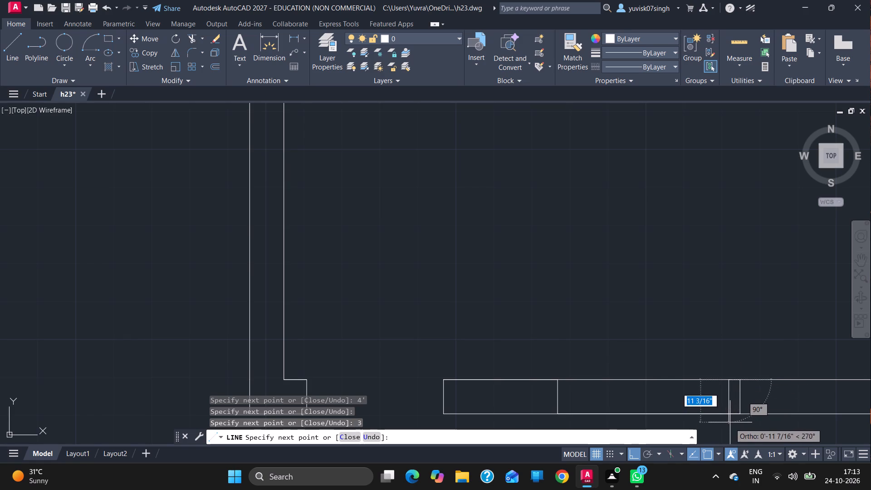
pyautogui.click(729, 414)
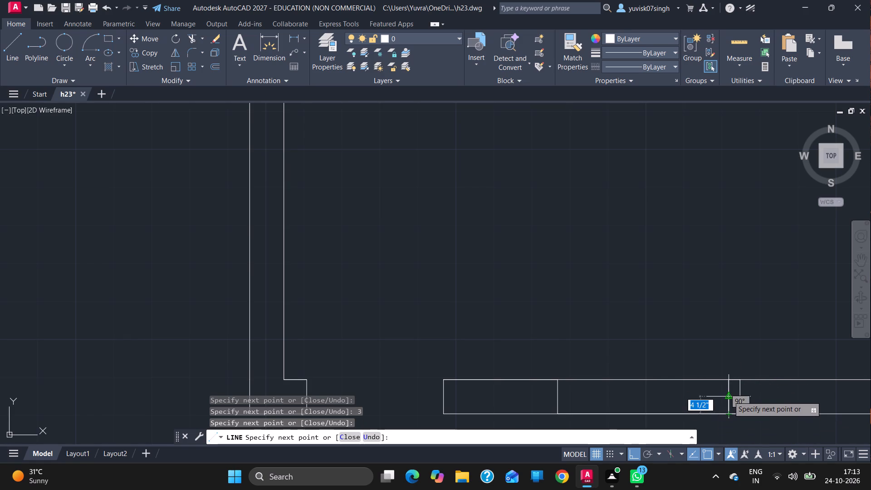
pyautogui.moveTo(729, 397); pyautogui.dragTo(558, 394)
pyautogui.write("3'6")
pyautogui.press('Return')
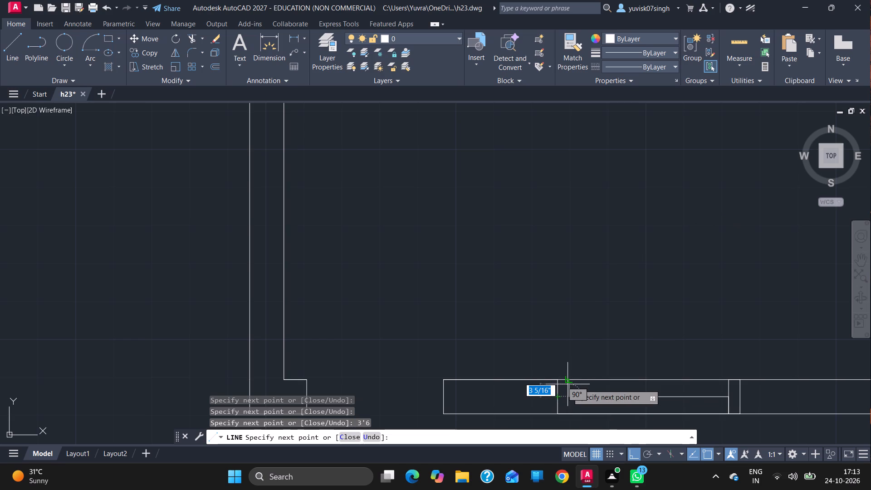
pyautogui.click(567, 381)
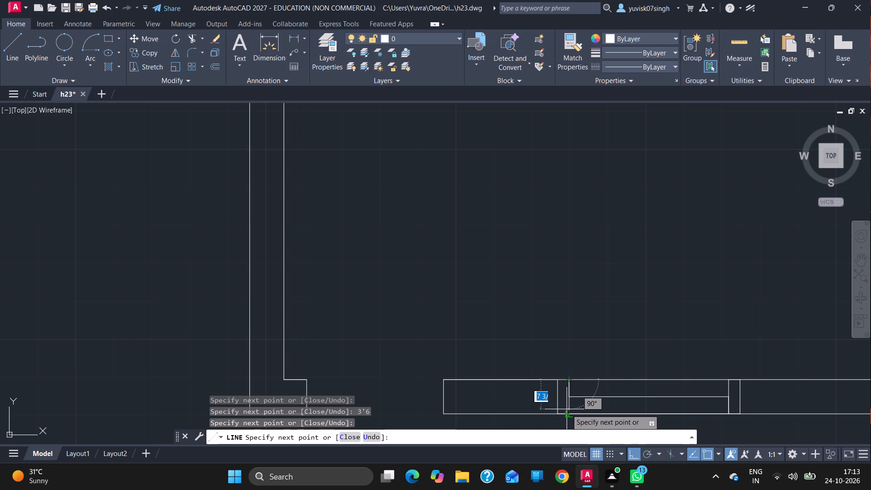
pyautogui.click(570, 413)
pyautogui.press('Escape')
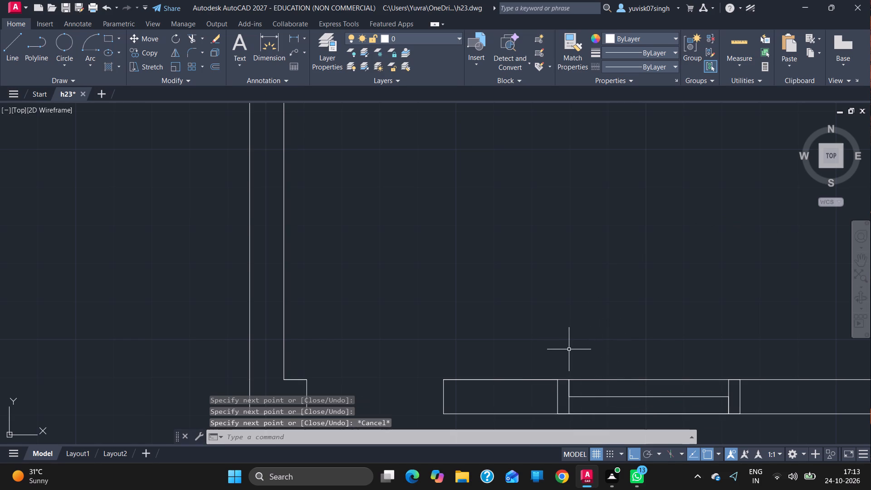
# Outline a second 4' window across the southwest room's south wall, starting 2'6" west of the room's inner southeast corner.
pyautogui.keyDown('ctrl'); pyautogui.scroll(-4, 569, 349); pyautogui.keyUp('ctrl')
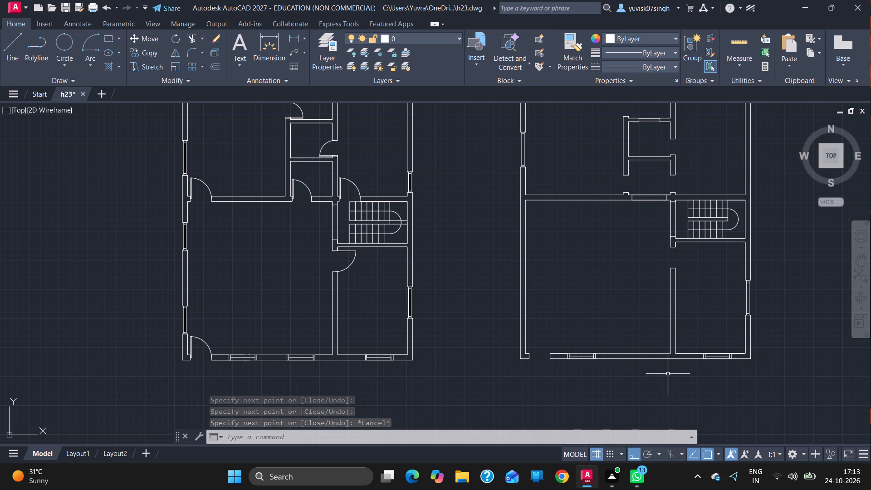
pyautogui.keyDown('ctrl'); pyautogui.scroll(3, 668, 374); pyautogui.keyUp('ctrl')
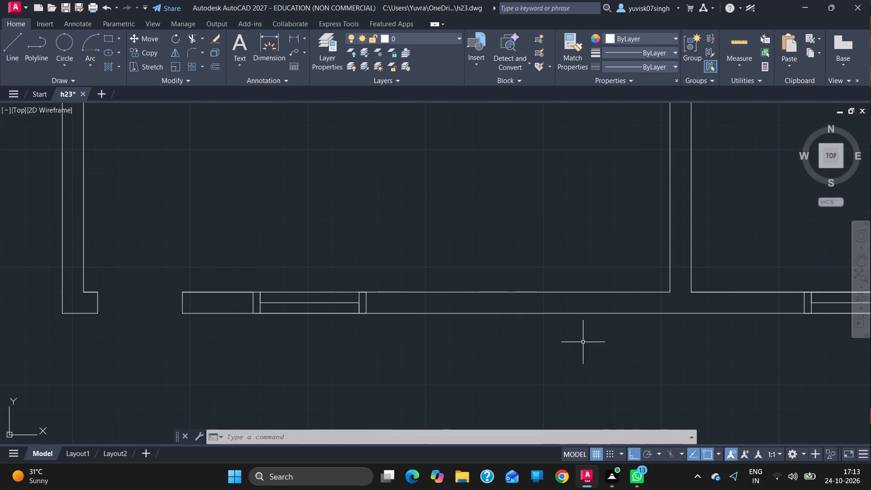
pyautogui.click(9, 43)
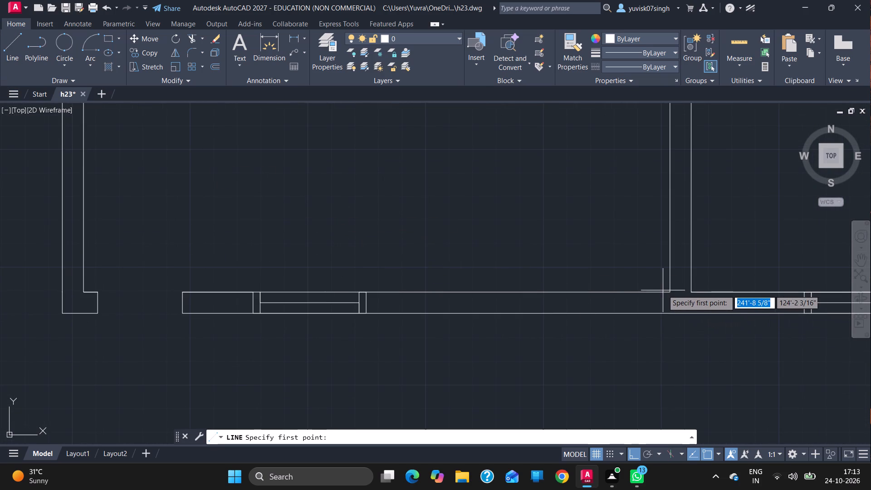
pyautogui.moveTo(670, 291); pyautogui.dragTo(598, 294)
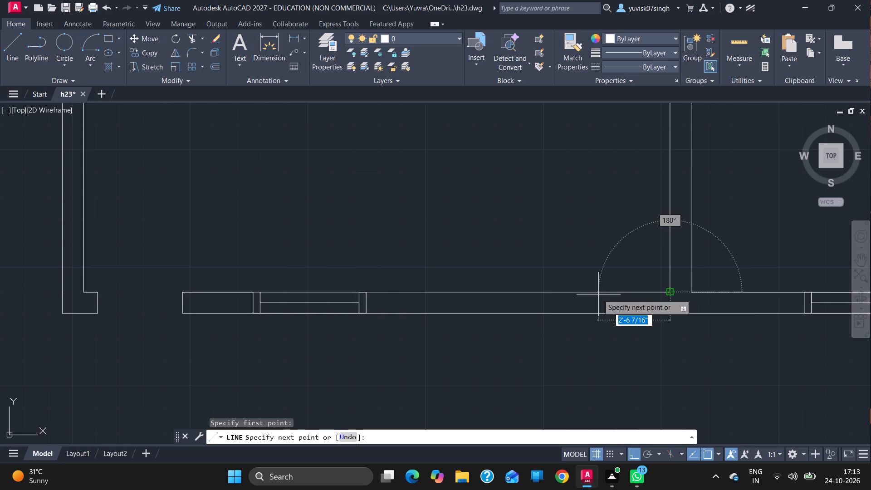
pyautogui.write("2'6")
pyautogui.press('Return')
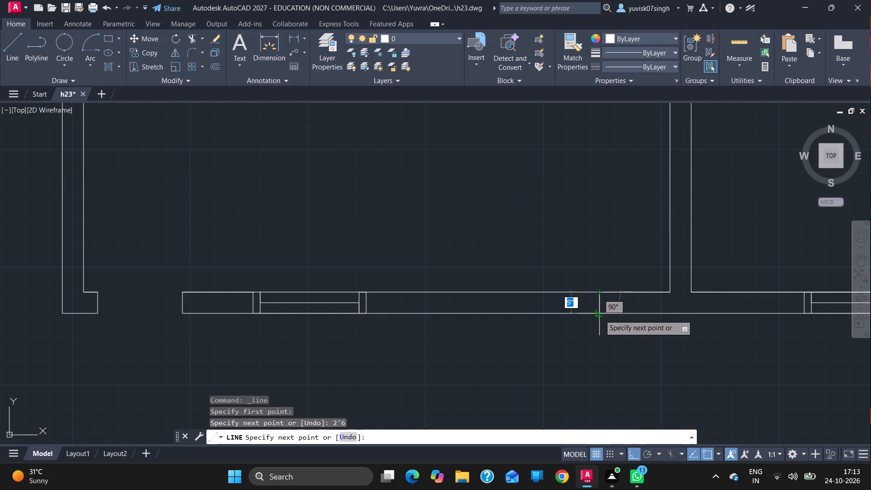
pyautogui.click(600, 315)
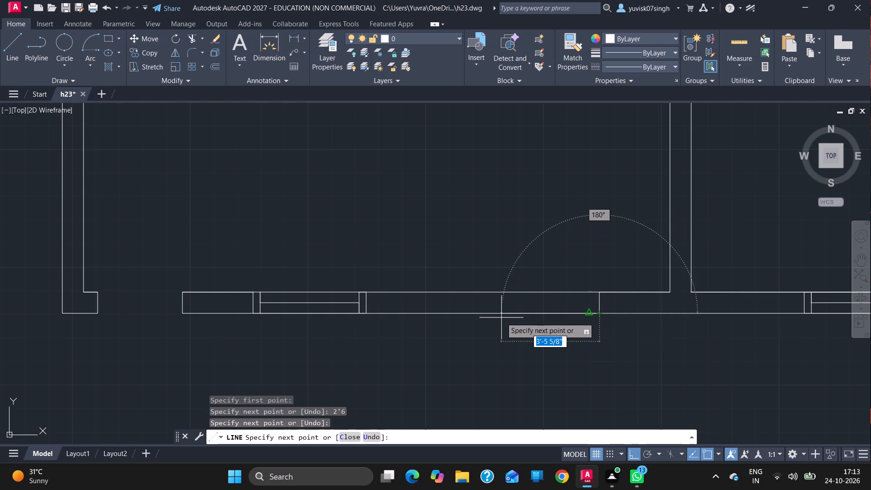
pyautogui.write("4'")
pyautogui.press('Return')
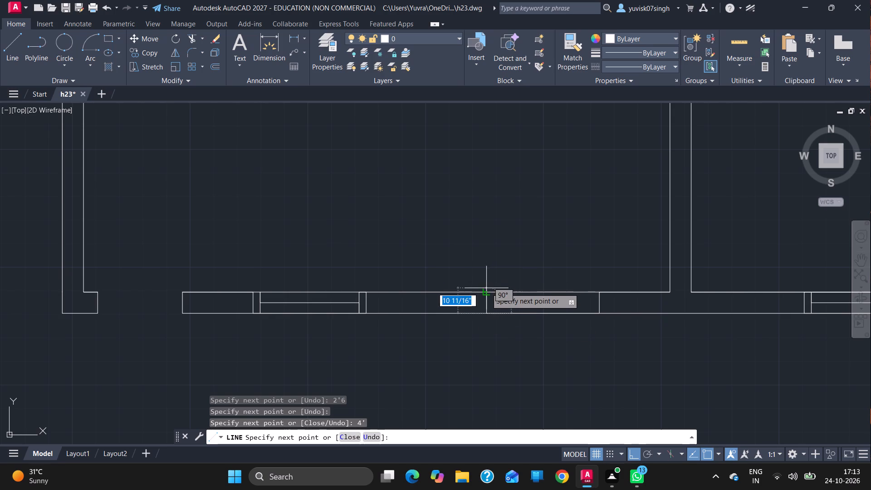
pyautogui.click(487, 290)
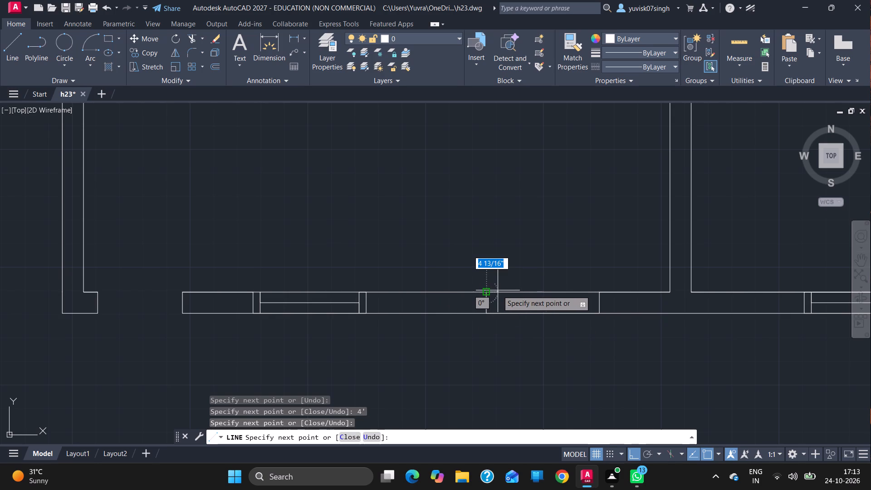
# Frame the second south window with cross lines 3" inside each end, joined by a 3'6" centre line.
pyautogui.press('3')
pyautogui.press('Return')
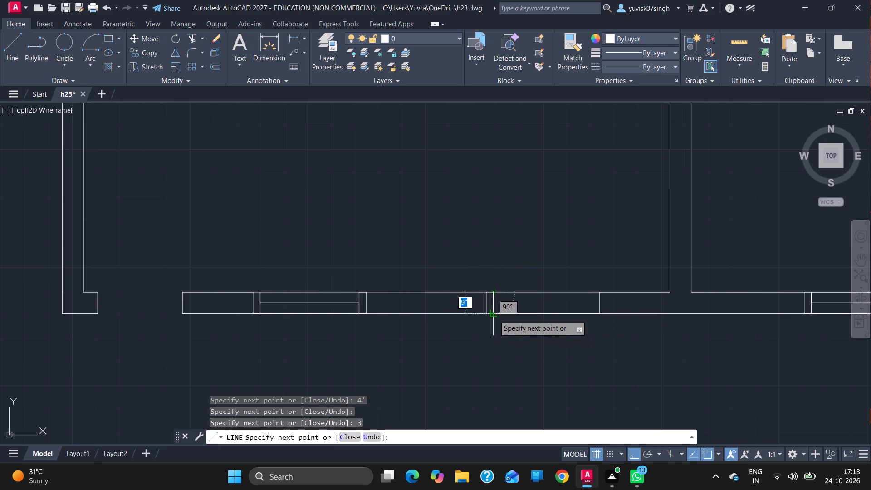
pyautogui.moveTo(494, 315); pyautogui.dragTo(494, 307)
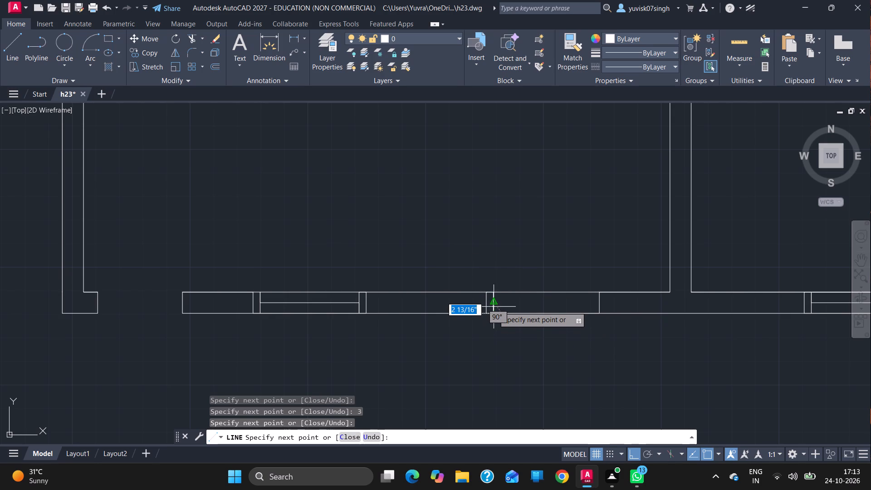
pyautogui.moveTo(494, 303); pyautogui.dragTo(596, 306)
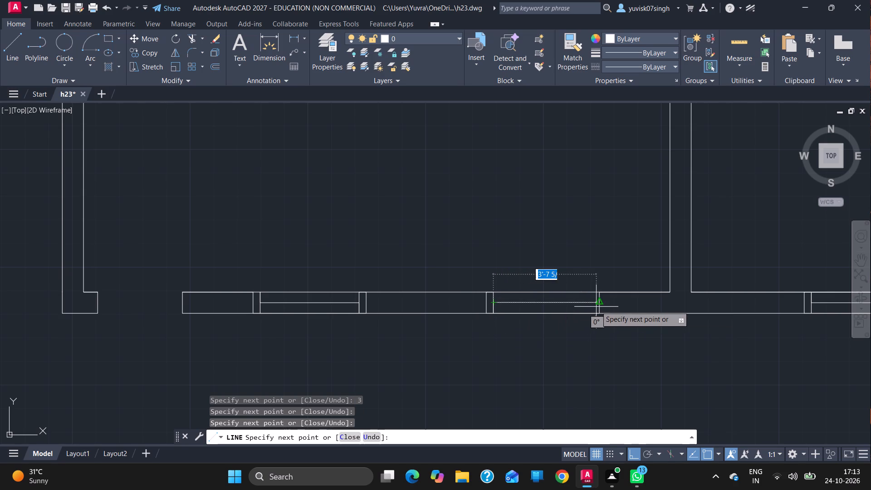
pyautogui.moveTo(596, 306); pyautogui.dragTo(600, 304)
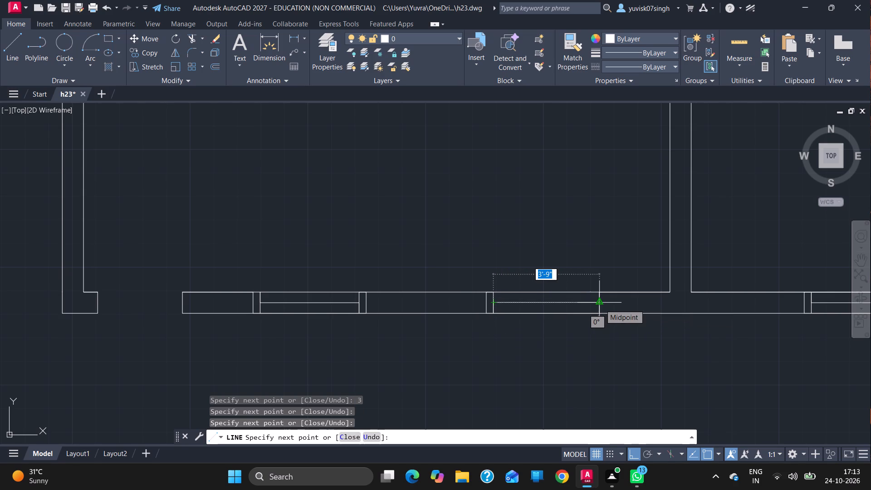
pyautogui.write("3'6")
pyautogui.press('Return')
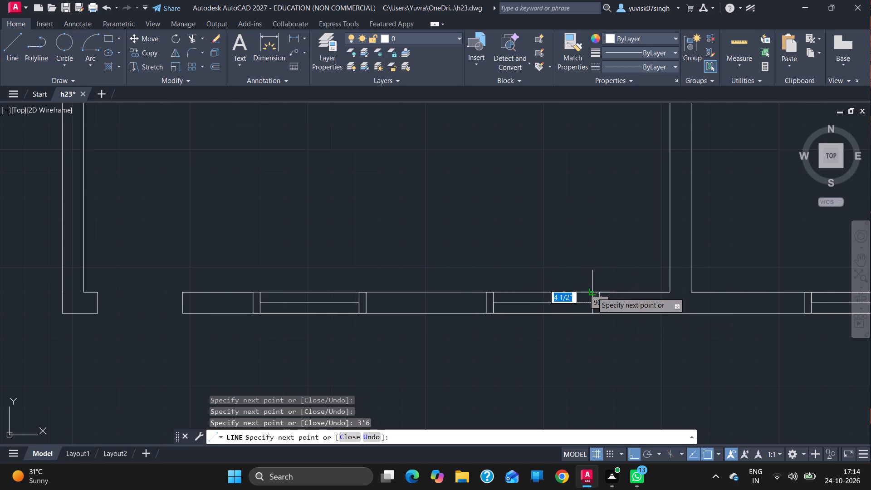
pyautogui.moveTo(592, 292); pyautogui.dragTo(595, 311)
pyautogui.click(595, 311)
pyautogui.press('Escape')
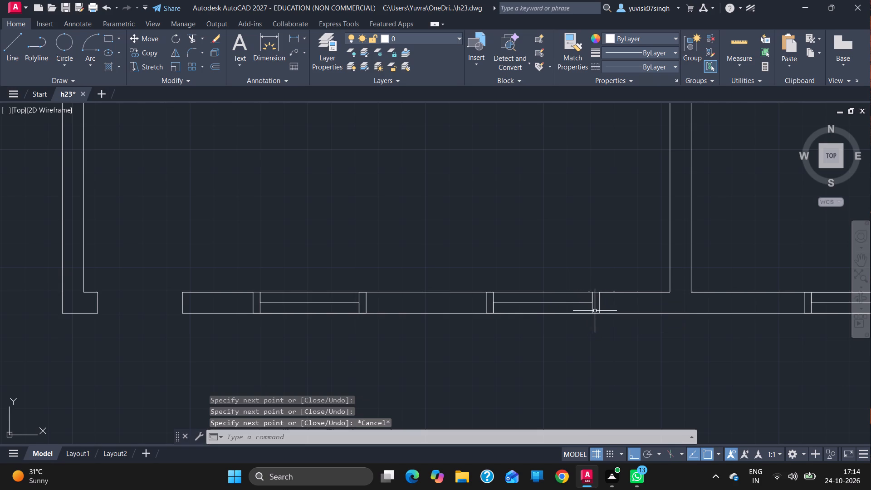
# Measure the original plan's west wall from the inner southwest corner to the first window, and that window's width.
pyautogui.keyDown('ctrl'); pyautogui.scroll(-2, 626, 224); pyautogui.keyUp('ctrl')
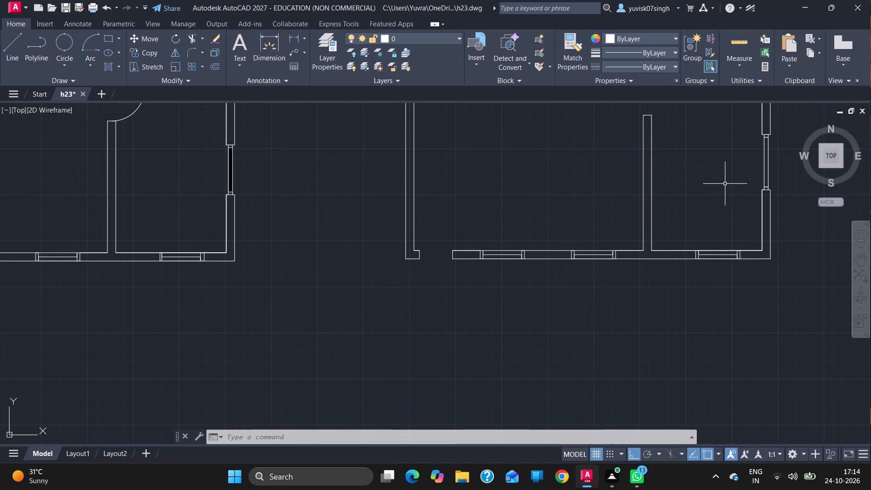
pyautogui.keyDown('ctrl'); pyautogui.scroll(-2, 725, 183); pyautogui.keyUp('ctrl')
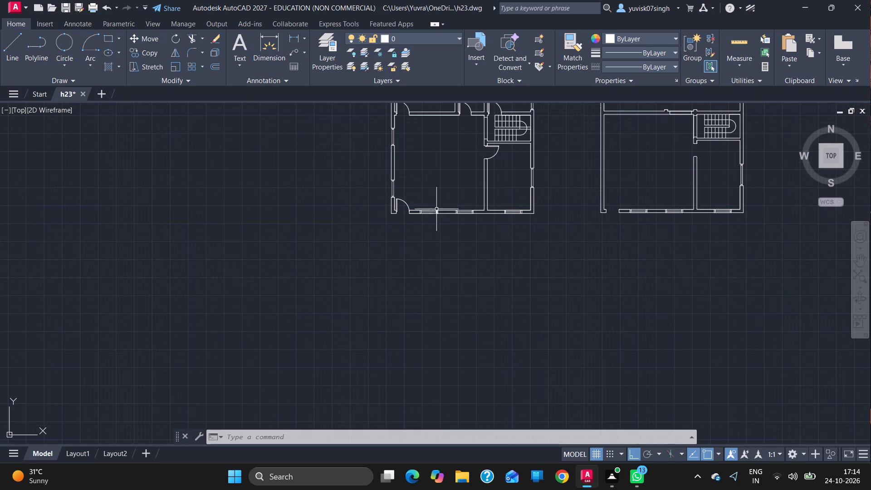
pyautogui.keyDown('ctrl'); pyautogui.scroll(4, 410, 187); pyautogui.keyUp('ctrl')
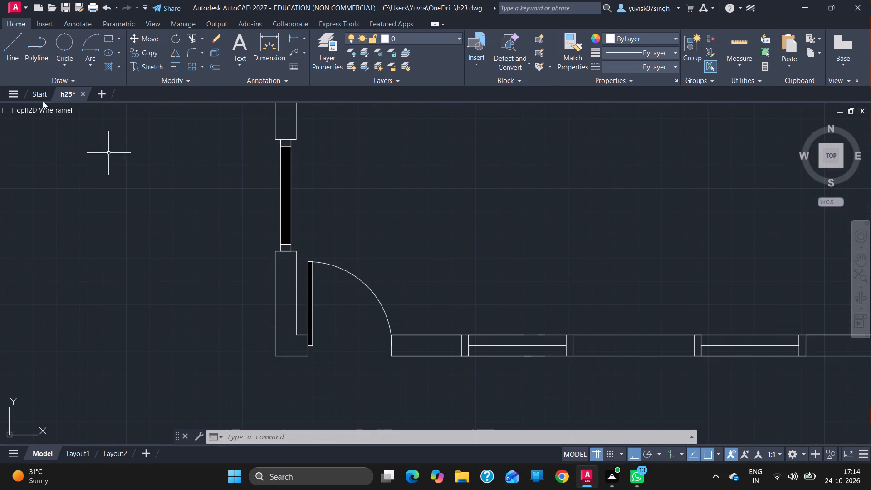
pyautogui.click(7, 54)
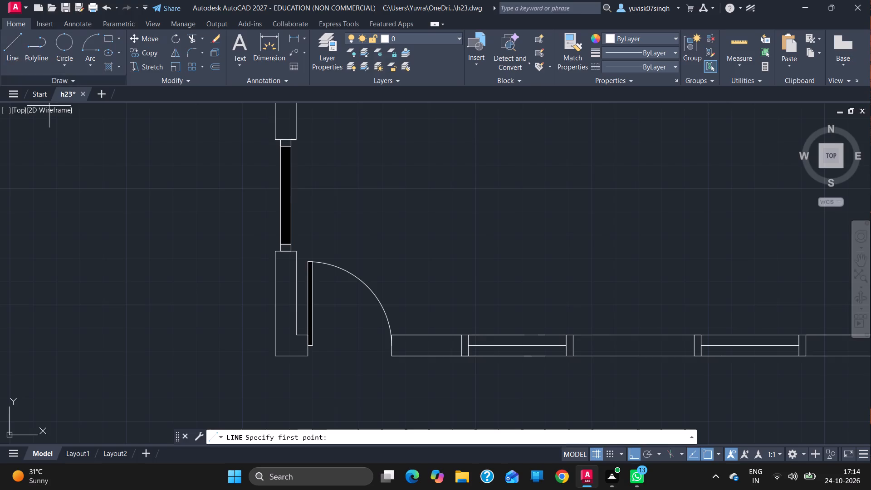
pyautogui.moveTo(294, 333); pyautogui.dragTo(294, 328)
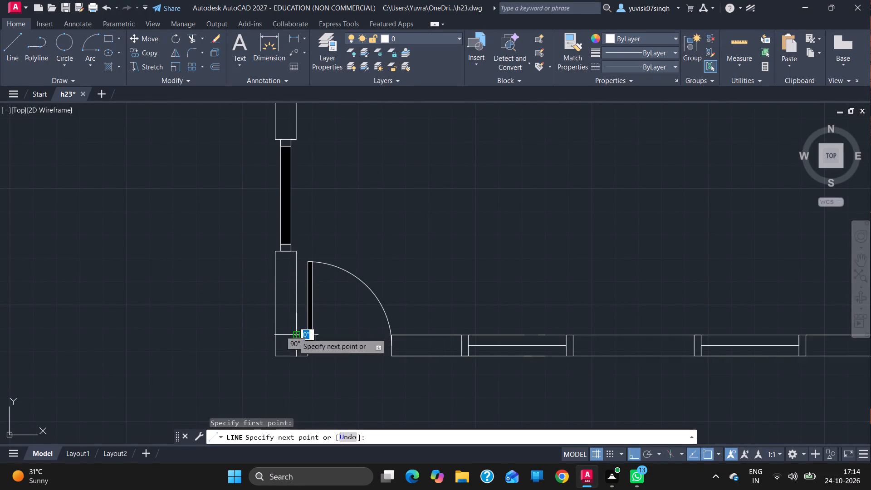
pyautogui.moveTo(294, 328); pyautogui.dragTo(298, 253)
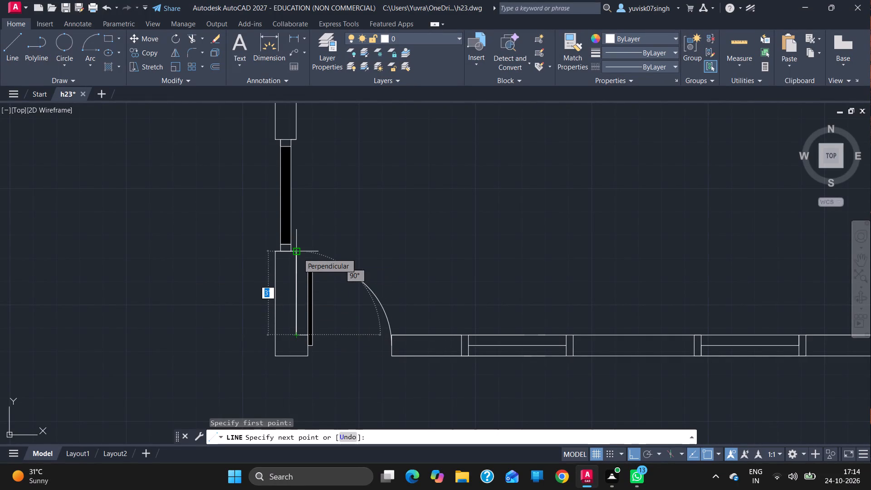
pyautogui.click(298, 253)
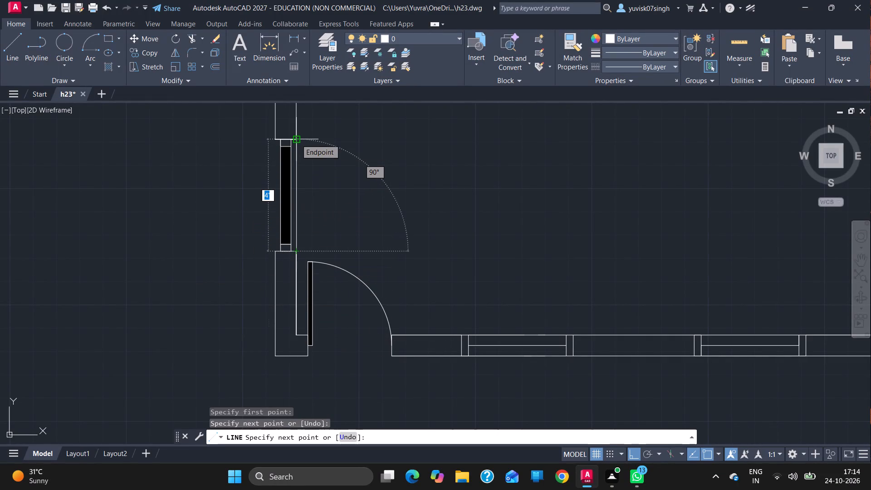
pyautogui.press('Escape')
# Outline a 4' window across the new plan's west wall, starting 3' north of the southwest room's inner corner.
pyautogui.keyDown('ctrl'); pyautogui.scroll(-3, 426, 248); pyautogui.keyUp('ctrl')
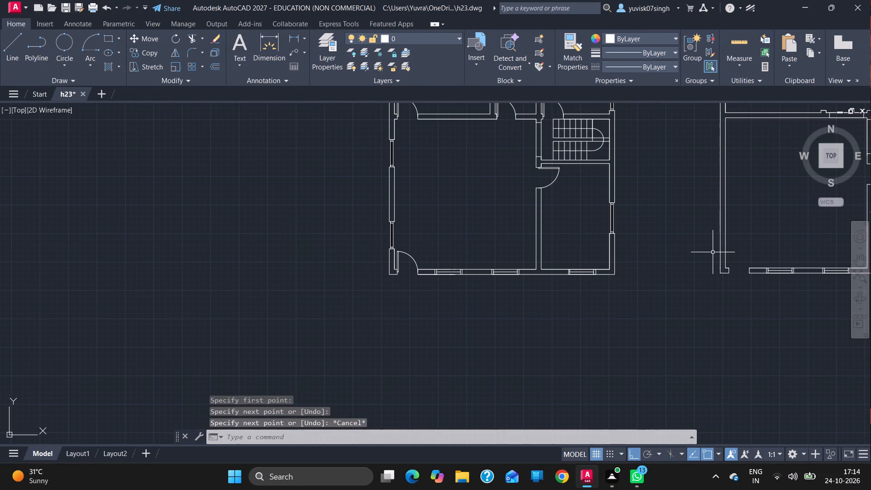
pyautogui.keyDown('ctrl'); pyautogui.scroll(3, 745, 255); pyautogui.keyUp('ctrl')
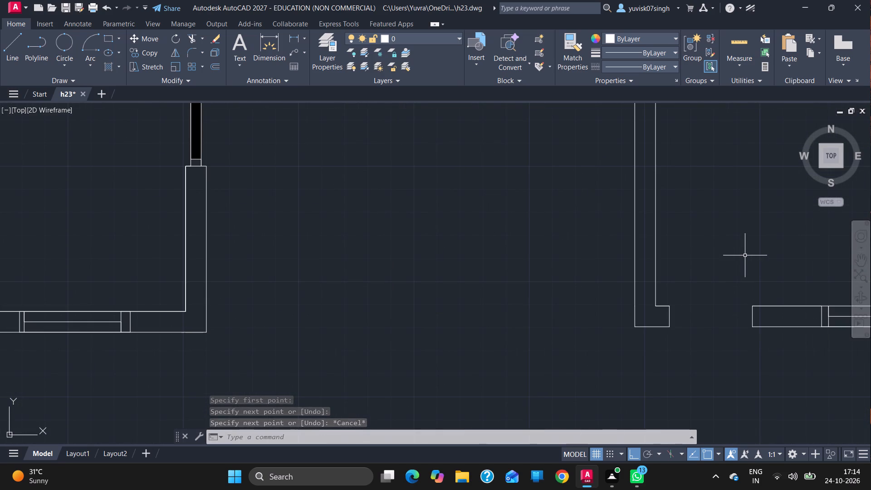
pyautogui.click(13, 46)
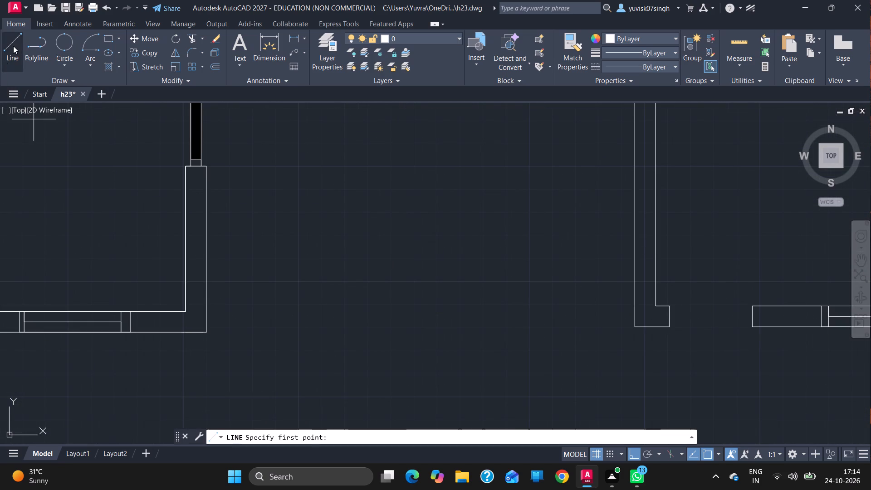
pyautogui.moveTo(655, 308); pyautogui.dragTo(657, 175)
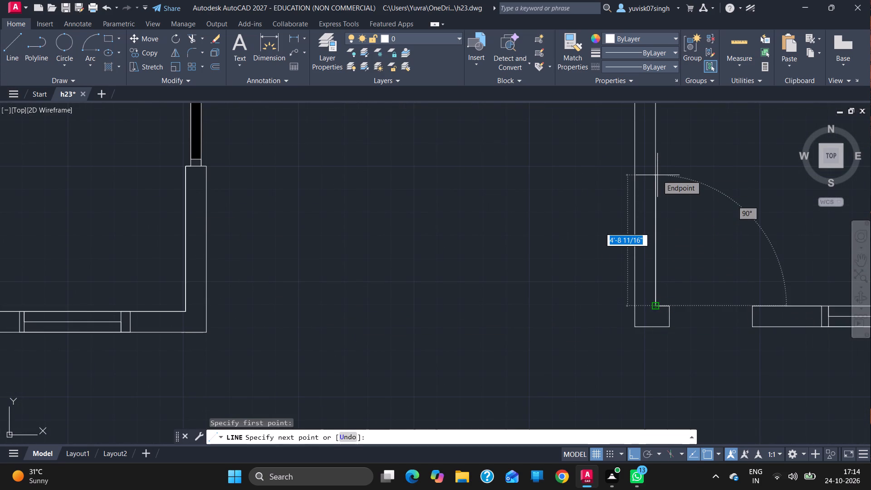
pyautogui.write("3'")
pyautogui.press('Return')
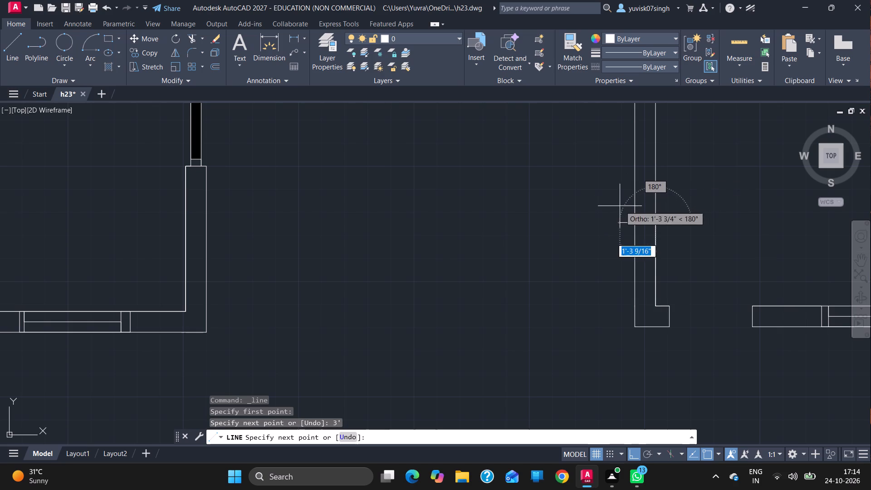
pyautogui.click(637, 220)
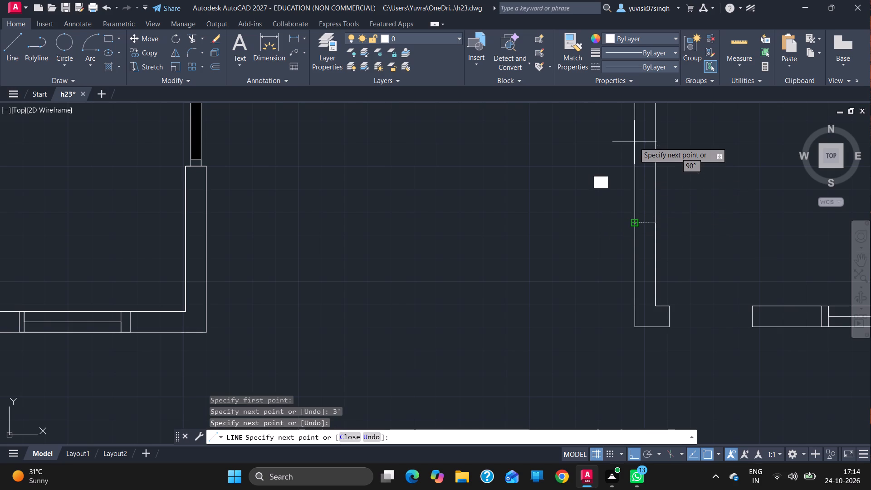
pyautogui.keyDown('ctrl'); pyautogui.scroll(-3, 562, 307); pyautogui.keyUp('ctrl')
pyautogui.keyDown('ctrl'); pyautogui.scroll(1, 563, 232); pyautogui.keyUp('ctrl')
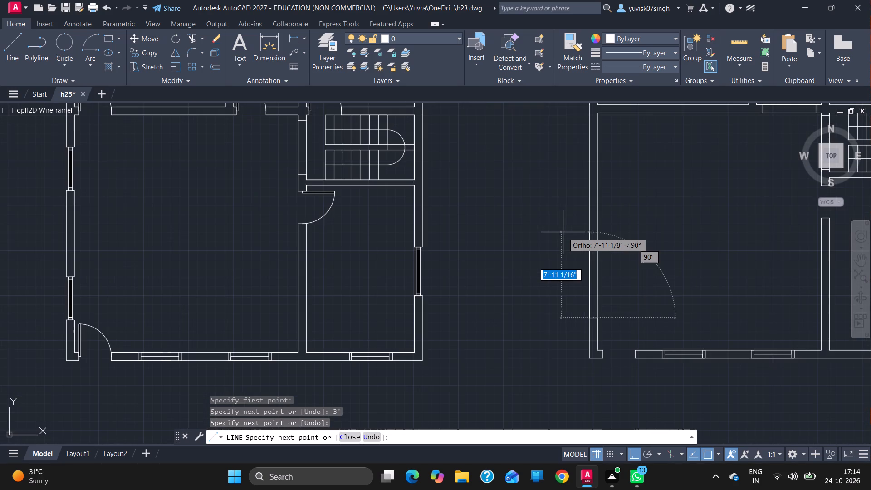
pyautogui.keyDown('ctrl'); pyautogui.scroll(1, 563, 232); pyautogui.keyUp('ctrl')
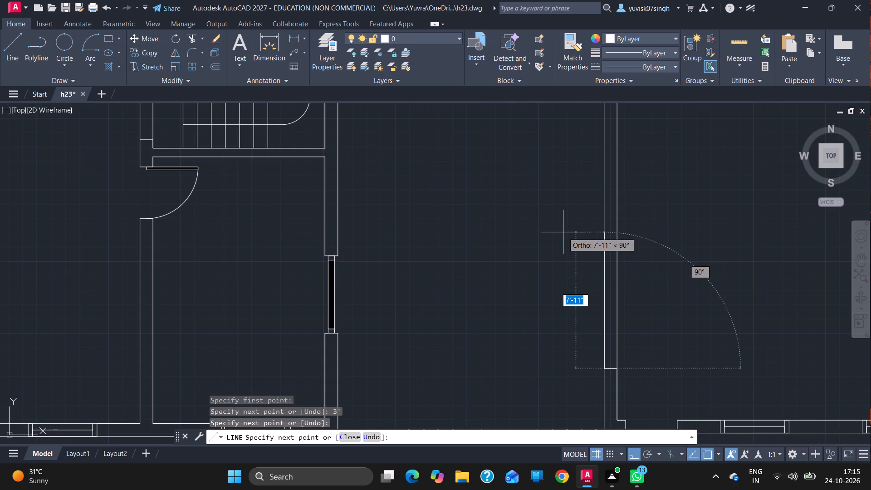
pyautogui.write("4'")
pyautogui.press('Return')
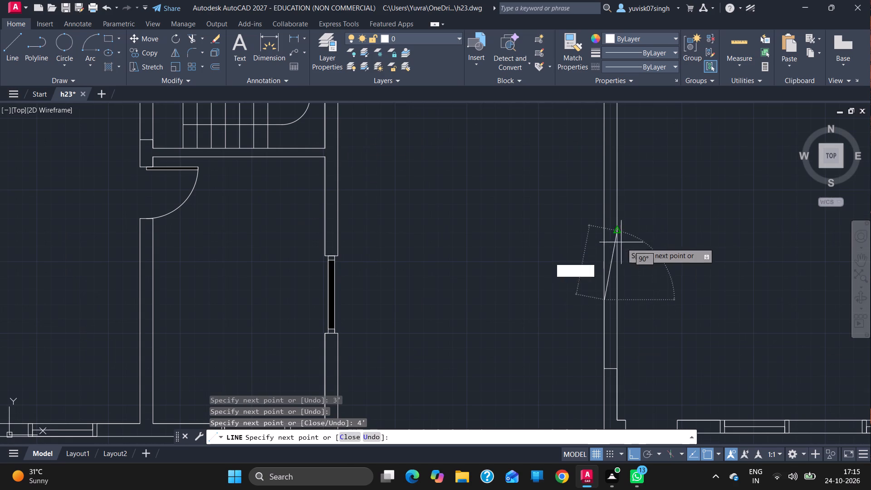
pyautogui.click(617, 300)
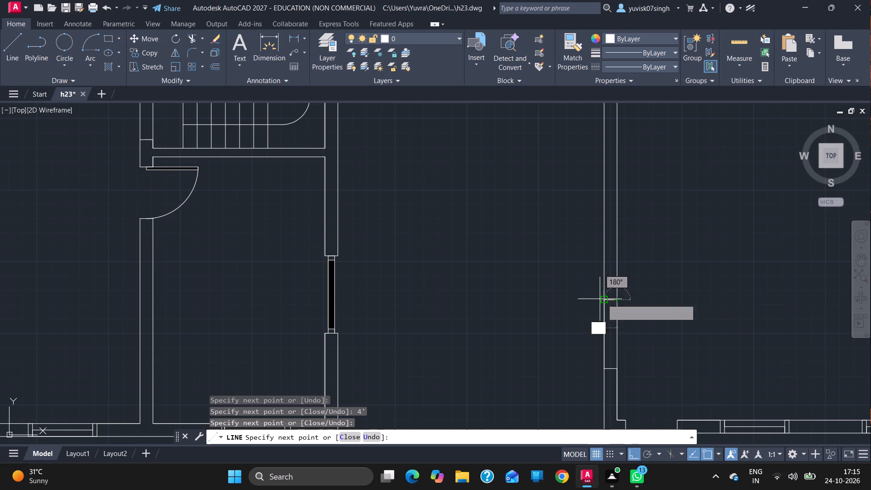
# Draw the window's full-height frame line 2.25" in from the wall's inner face, with a 4.5" line along the south end.
pyautogui.keyDown('ctrl'); pyautogui.scroll(3, 615, 303); pyautogui.keyUp('ctrl')
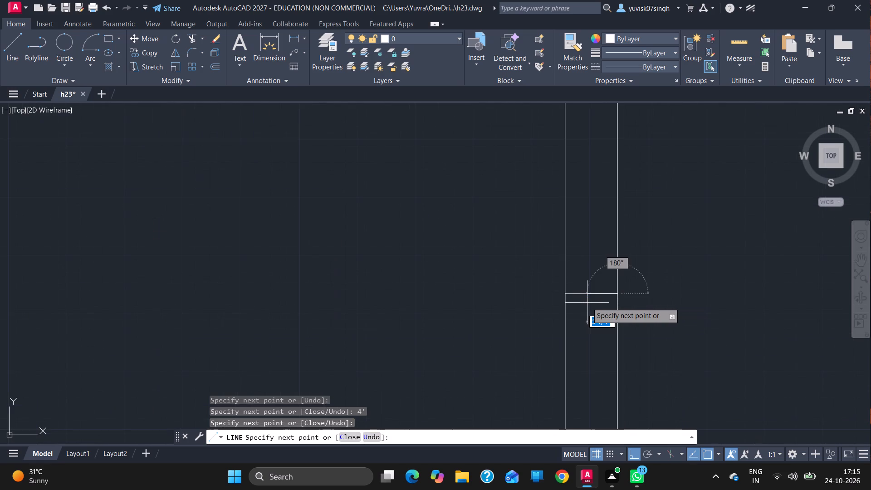
pyautogui.write('2.25')
pyautogui.press('Return')
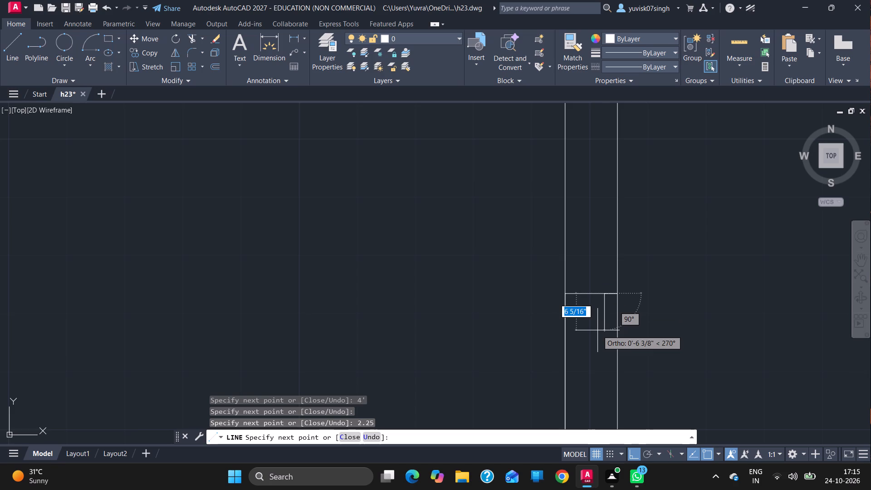
pyautogui.keyDown('ctrl'); pyautogui.scroll(-2, 597, 330); pyautogui.keyUp('ctrl')
pyautogui.keyDown('ctrl'); pyautogui.scroll(-4, 605, 279); pyautogui.keyUp('ctrl')
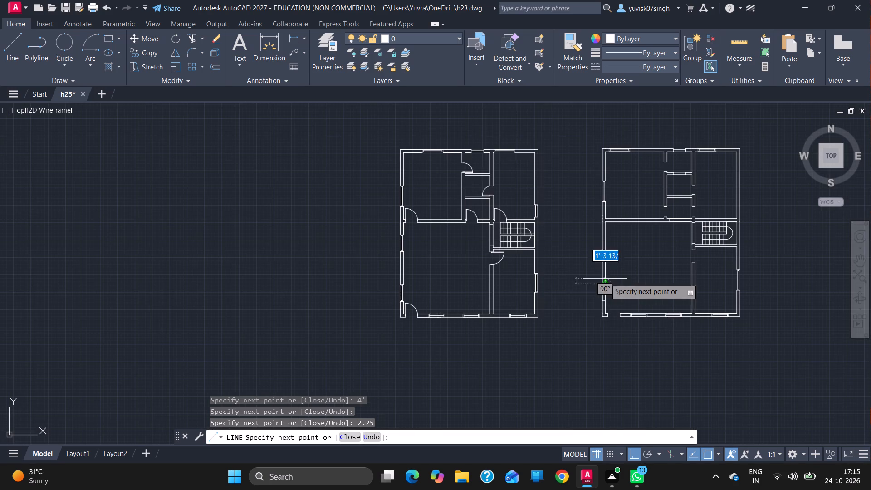
pyautogui.keyDown('ctrl'); pyautogui.scroll(6, 599, 312); pyautogui.keyUp('ctrl')
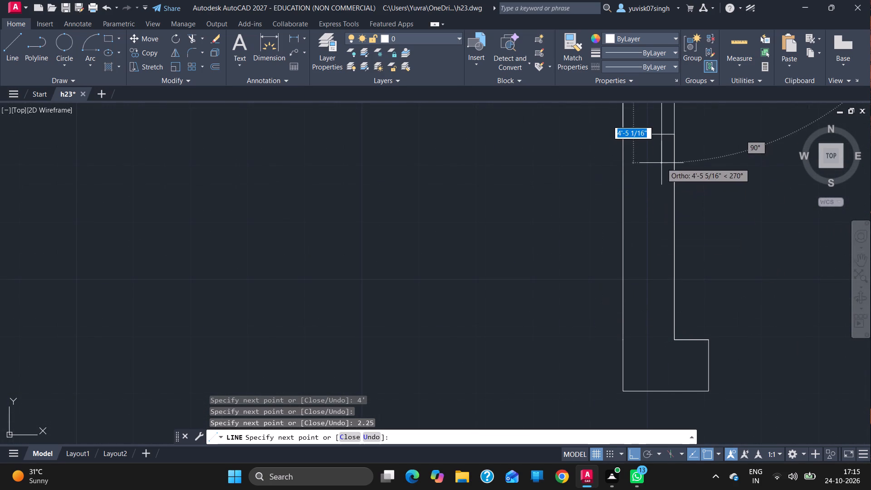
pyautogui.moveTo(664, 132); pyautogui.dragTo(550, 136)
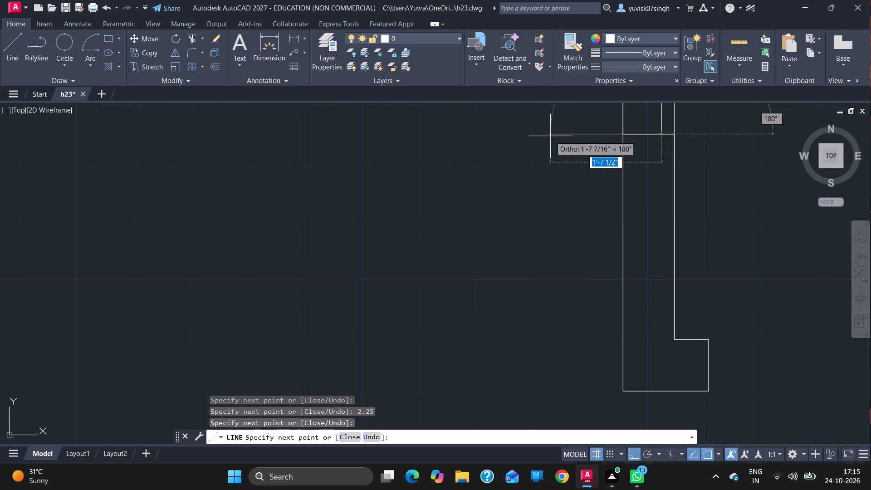
pyautogui.write('4.5')
pyautogui.press('Return')
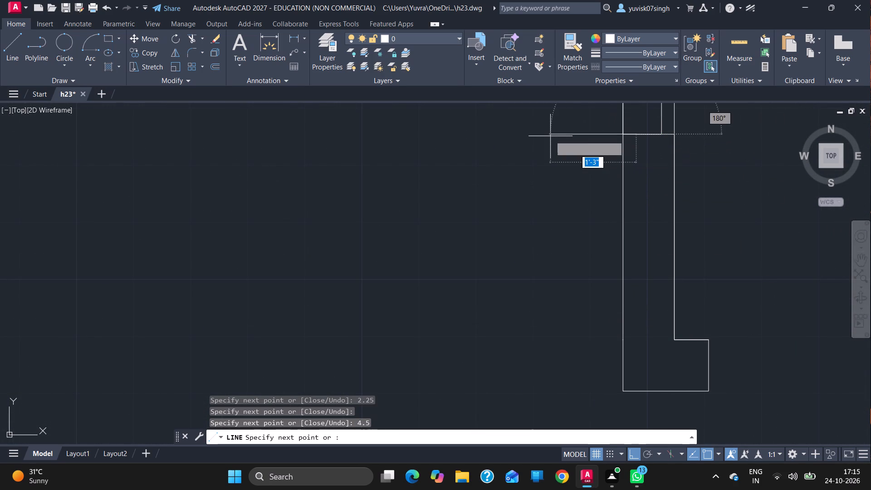
# Complete the west window frame with cross lines 3" inside each end, joined by a 3'6" line and closed at the north end.
pyautogui.keyDown('ctrl'); pyautogui.scroll(-3, 550, 136); pyautogui.keyUp('ctrl')
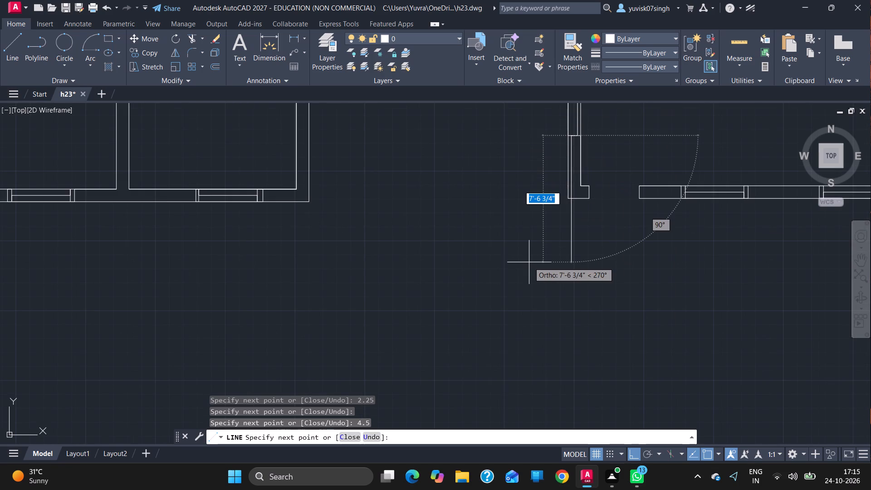
pyautogui.keyDown('ctrl'); pyautogui.scroll(-2, 529, 262); pyautogui.keyUp('ctrl')
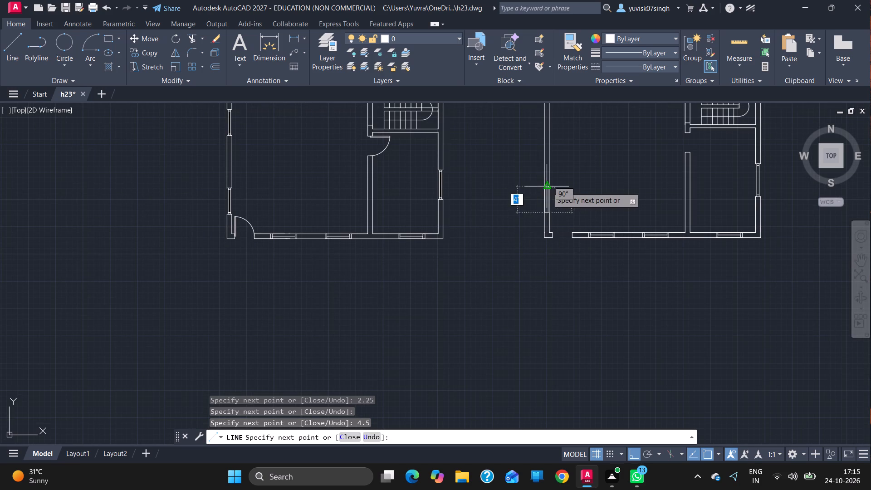
pyautogui.keyDown('ctrl'); pyautogui.scroll(2, 541, 155); pyautogui.keyUp('ctrl')
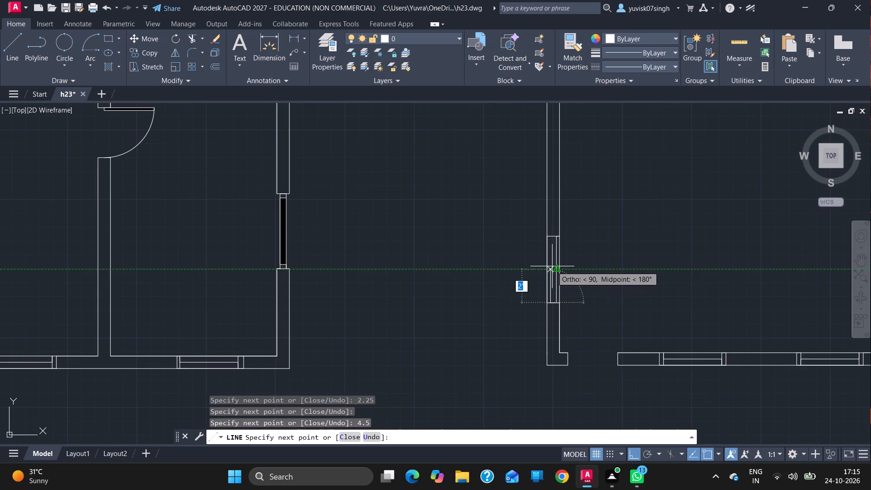
pyautogui.press('3')
pyautogui.press('Return')
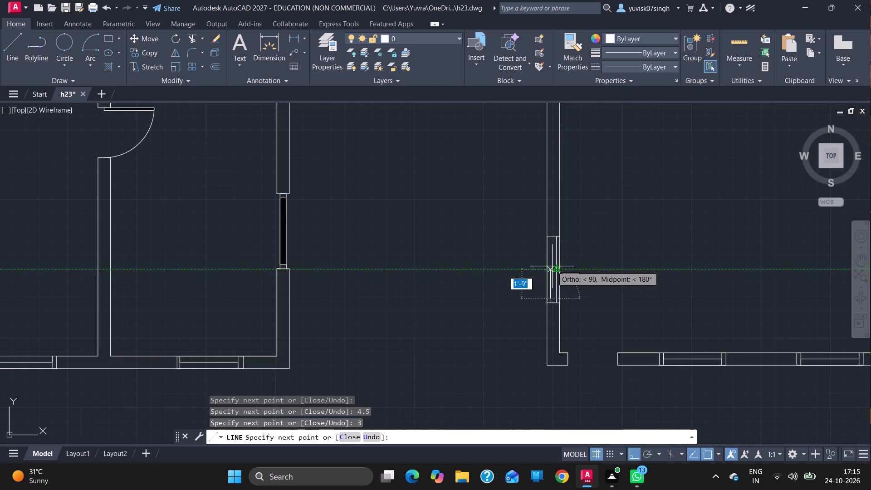
pyautogui.keyDown('ctrl'); pyautogui.scroll(4, 558, 297); pyautogui.keyUp('ctrl')
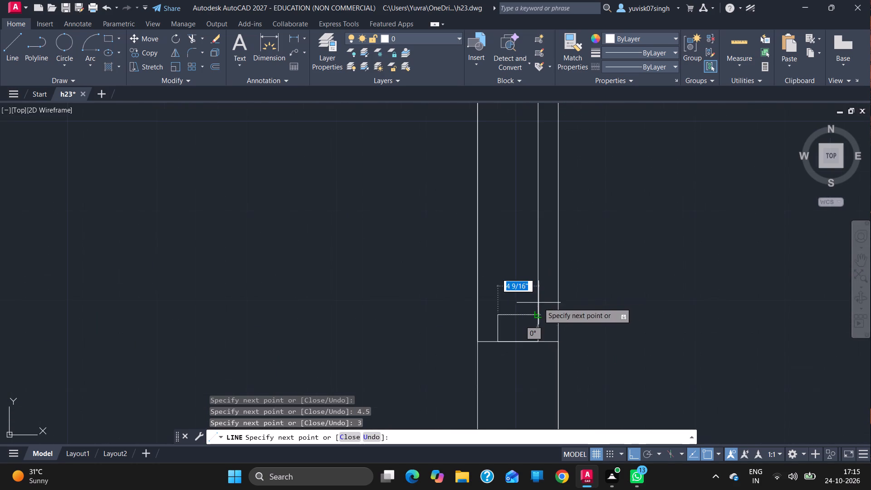
pyautogui.moveTo(539, 315); pyautogui.dragTo(498, 314)
pyautogui.click(498, 314)
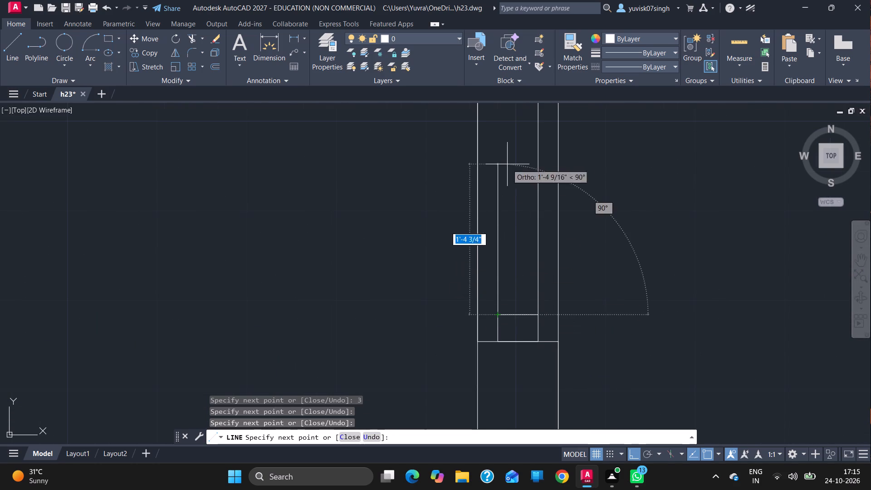
pyautogui.keyDown('ctrl'); pyautogui.scroll(-4, 507, 163); pyautogui.keyUp('ctrl')
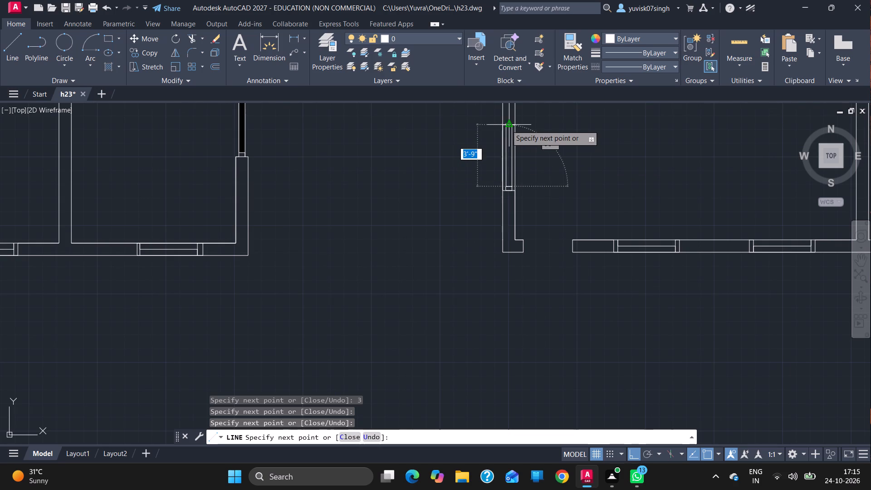
pyautogui.keyDown('ctrl'); pyautogui.scroll(2, 506, 125); pyautogui.keyUp('ctrl')
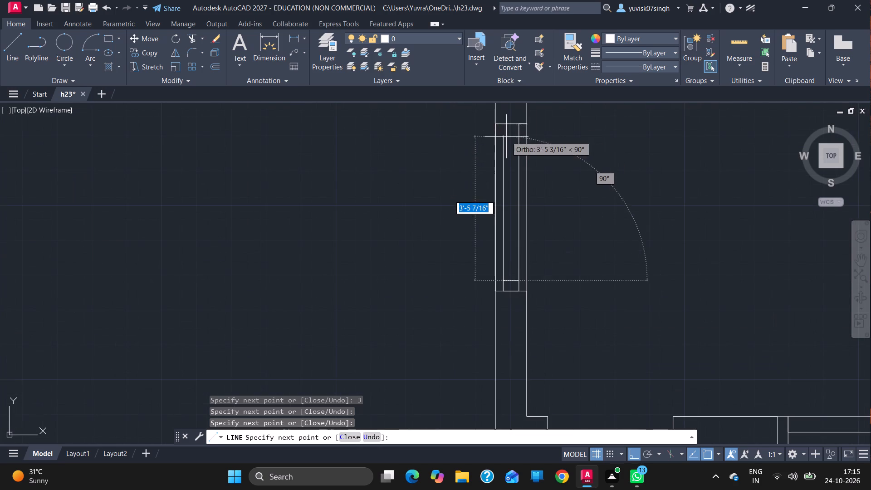
pyautogui.write("3'6")
pyautogui.press('Return')
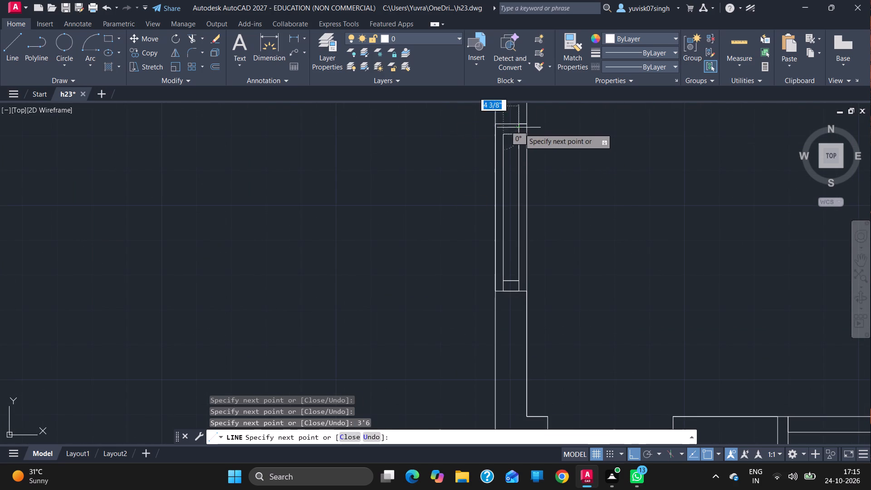
pyautogui.moveTo(518, 134); pyautogui.dragTo(502, 133)
pyautogui.moveTo(502, 133); pyautogui.dragTo(501, 122)
pyautogui.click(501, 122)
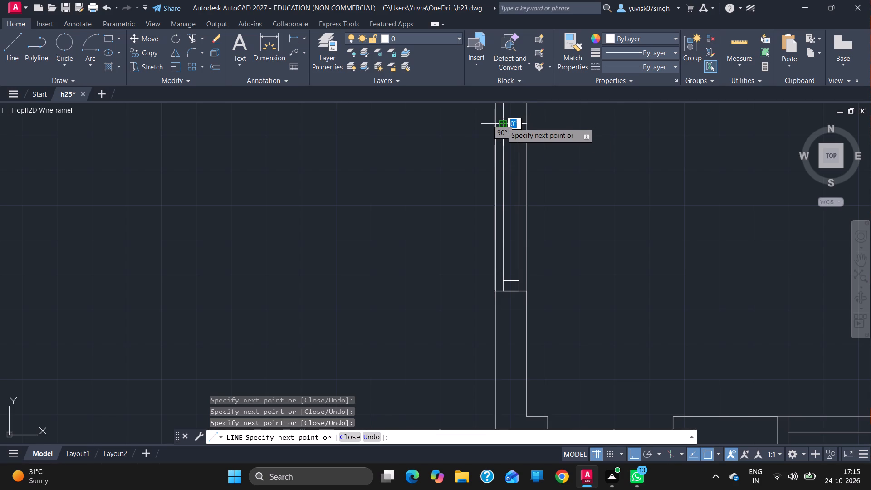
pyautogui.press('Escape')
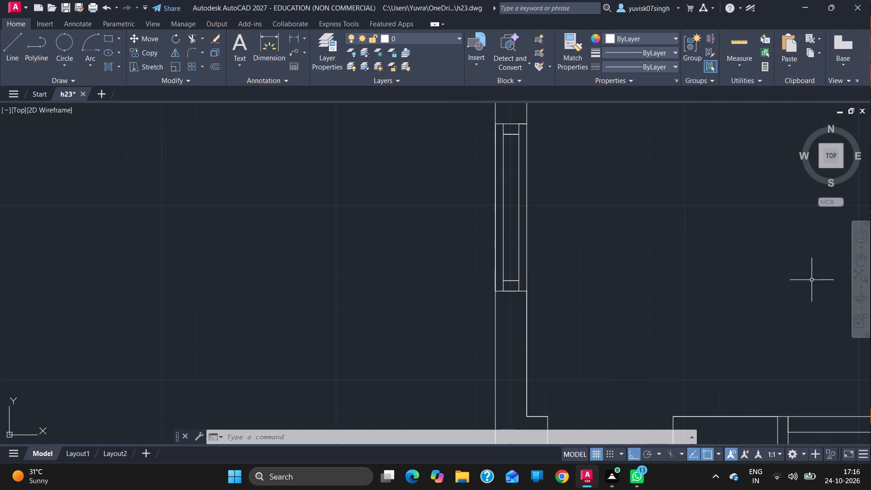
# Start a second west-wall window 2'6" south of the large southwest room's inner northwest corner, drawing its north end across the wall and a 4' outer line southward.
pyautogui.click(858, 253)
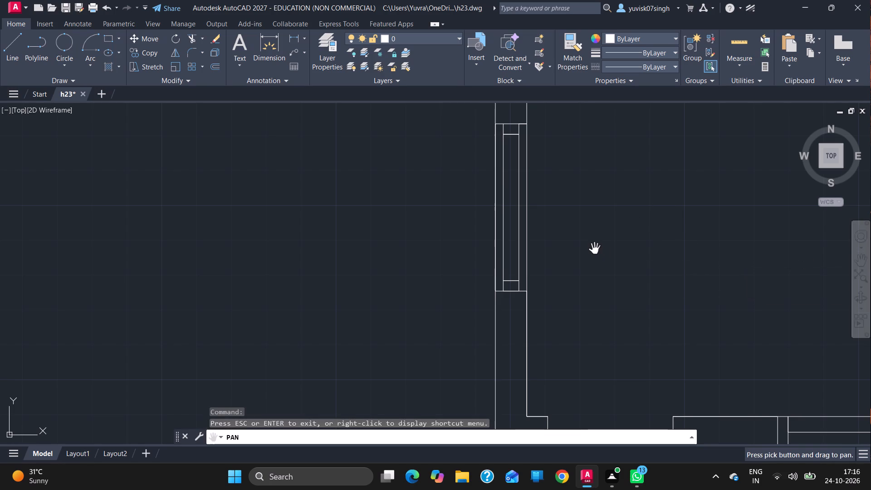
pyautogui.moveTo(594, 248); pyautogui.dragTo(556, 489)
pyautogui.moveTo(509, 297); pyautogui.dragTo(499, 348)
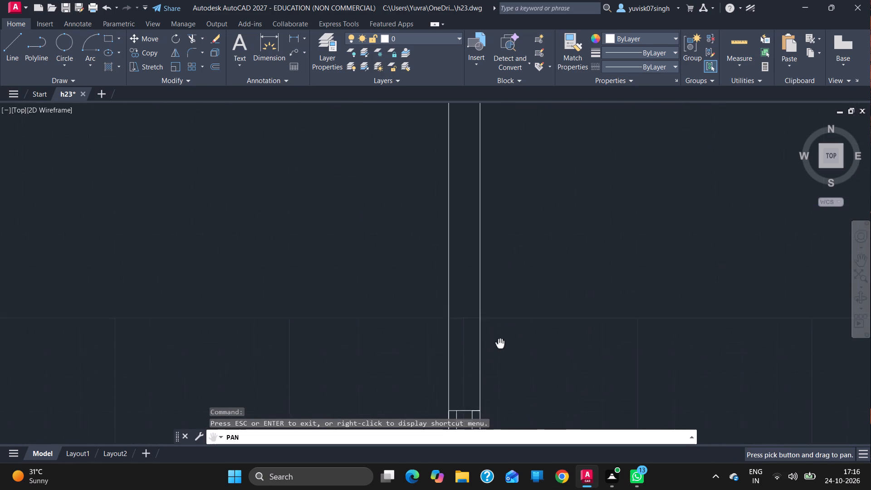
pyautogui.moveTo(499, 348); pyautogui.dragTo(493, 477)
pyautogui.moveTo(508, 256); pyautogui.dragTo(491, 489)
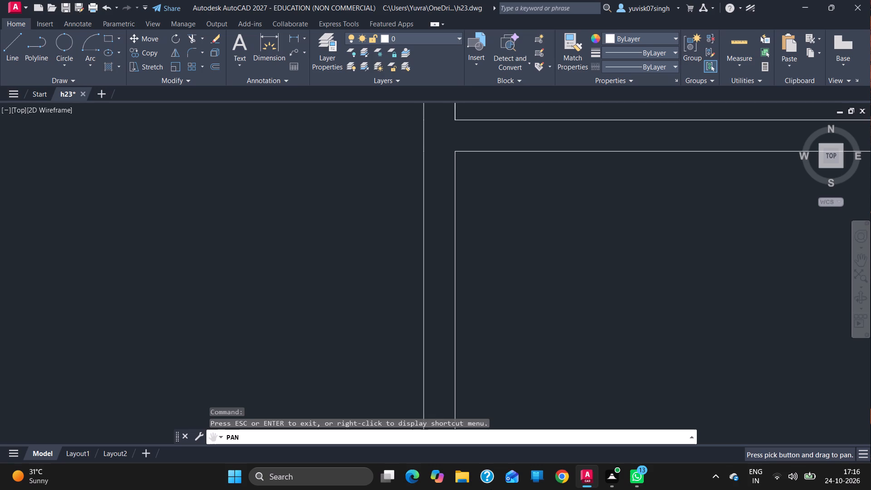
pyautogui.press('Escape')
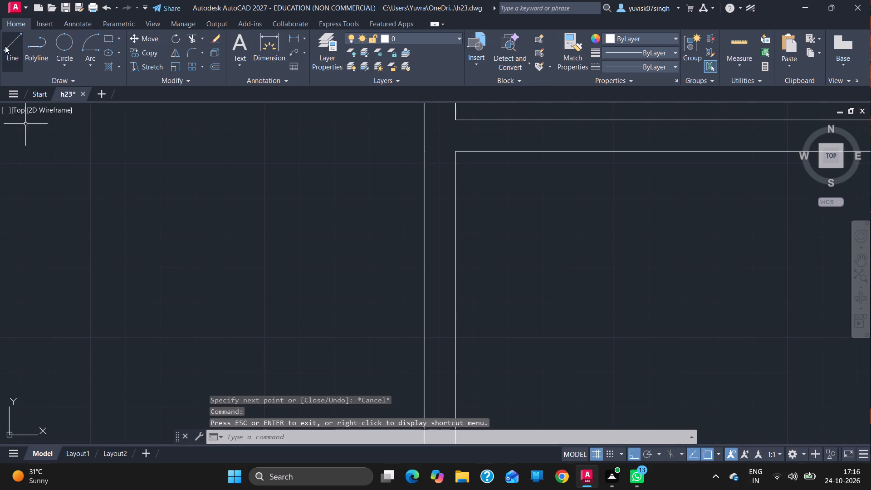
pyautogui.click(5, 46)
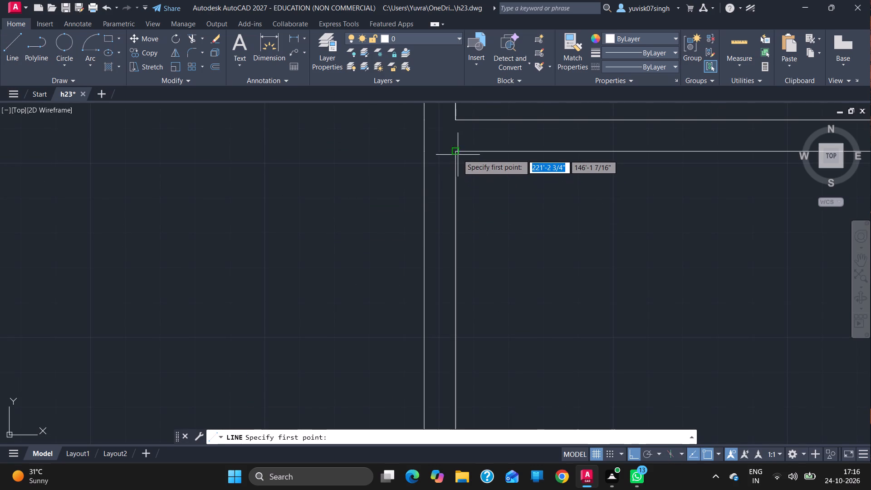
pyautogui.moveTo(457, 153); pyautogui.dragTo(448, 271)
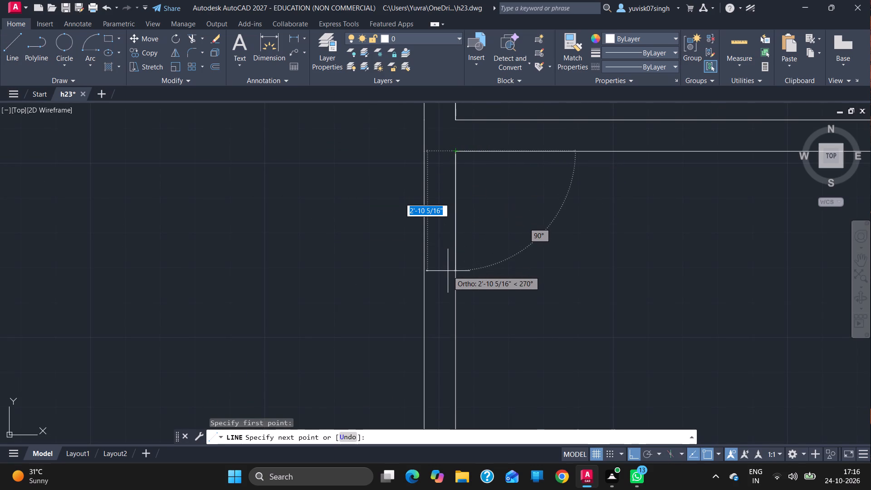
pyautogui.write("2'6")
pyautogui.press('Return')
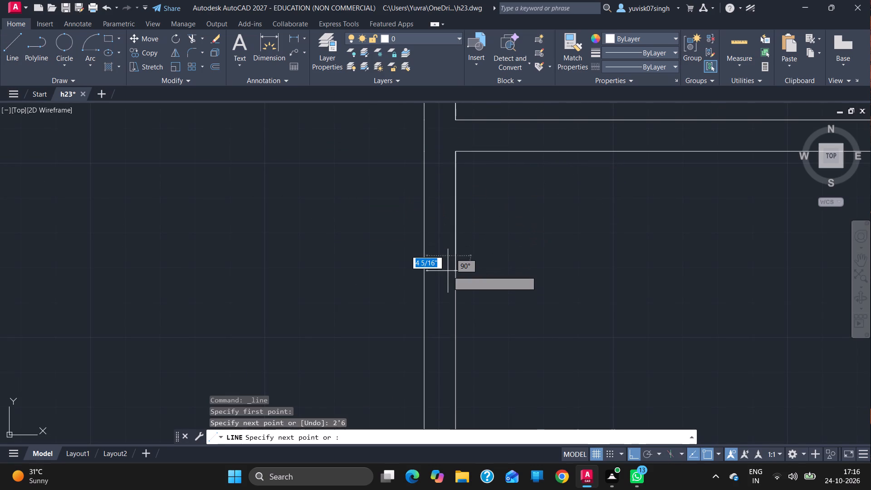
pyautogui.click(422, 255)
pyautogui.keyDown('ctrl'); pyautogui.scroll(-4, 422, 255); pyautogui.keyUp('ctrl')
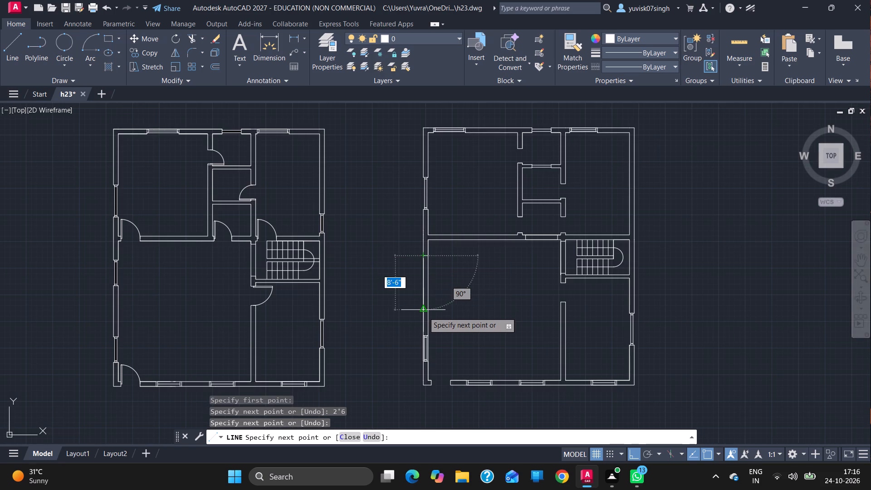
pyautogui.keyDown('ctrl'); pyautogui.scroll(3, 424, 313); pyautogui.keyUp('ctrl')
pyautogui.keyDown('ctrl'); pyautogui.scroll(-1, 424, 313); pyautogui.keyUp('ctrl')
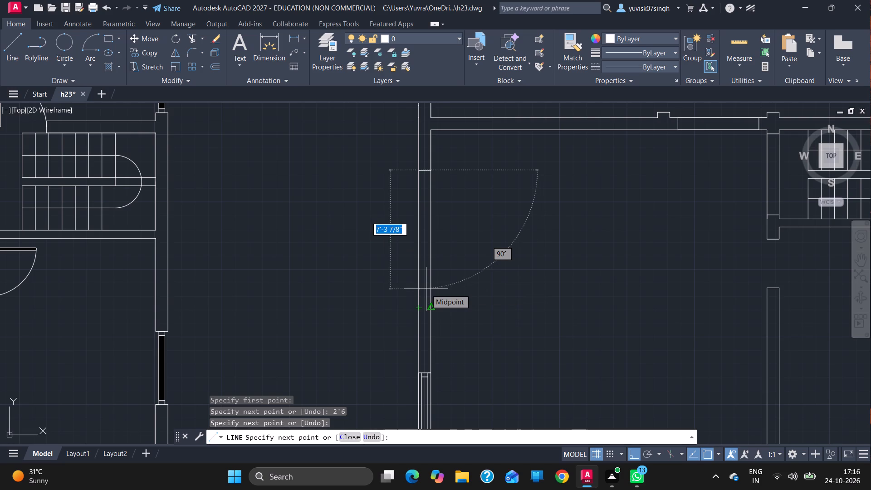
pyautogui.write("4'")
pyautogui.press('Return')
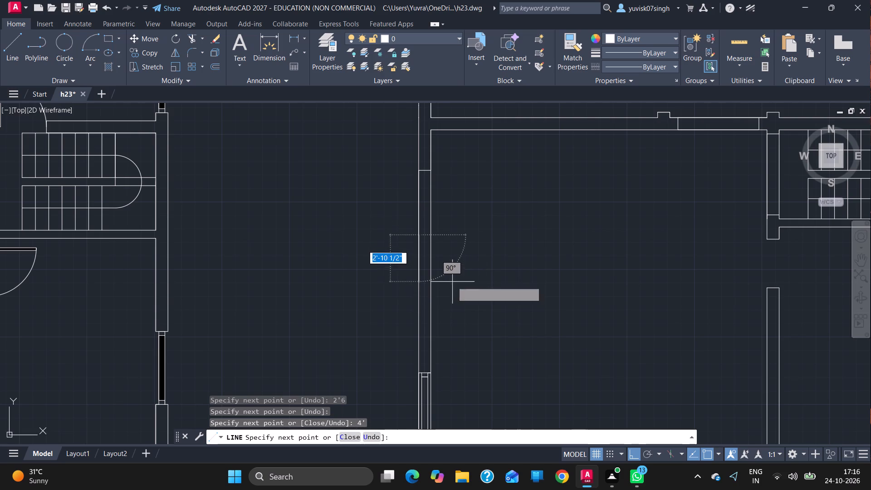
pyautogui.press('Escape')
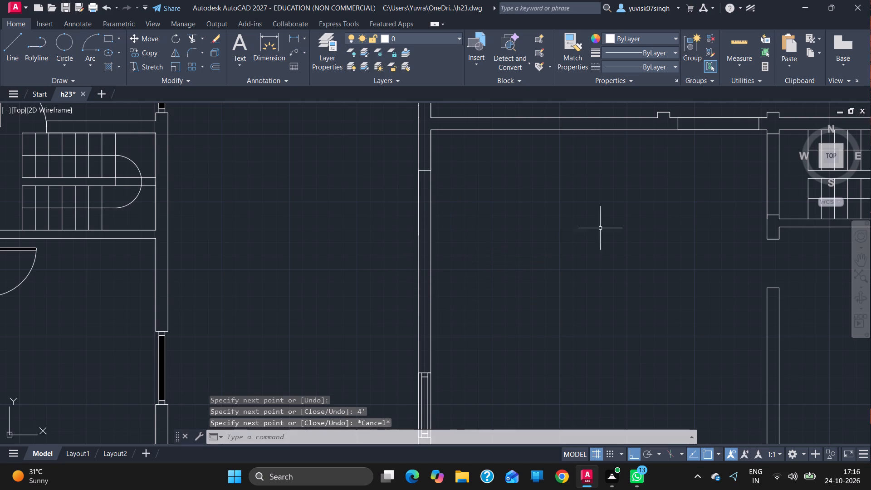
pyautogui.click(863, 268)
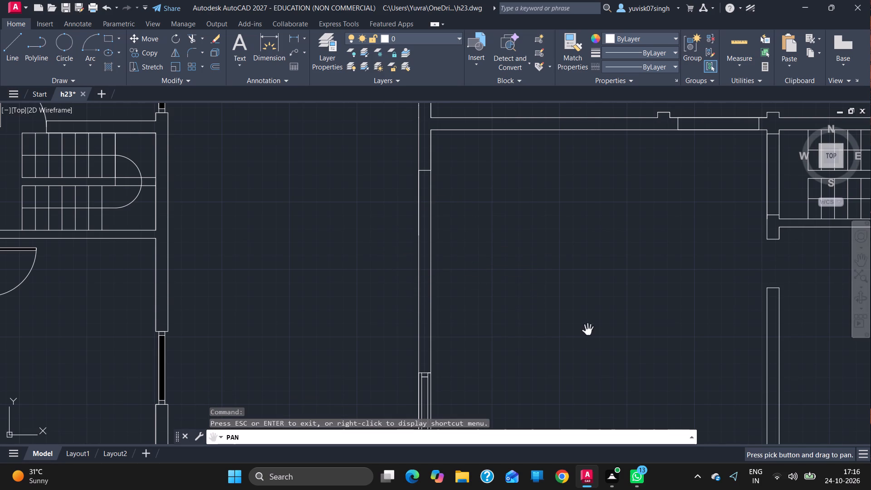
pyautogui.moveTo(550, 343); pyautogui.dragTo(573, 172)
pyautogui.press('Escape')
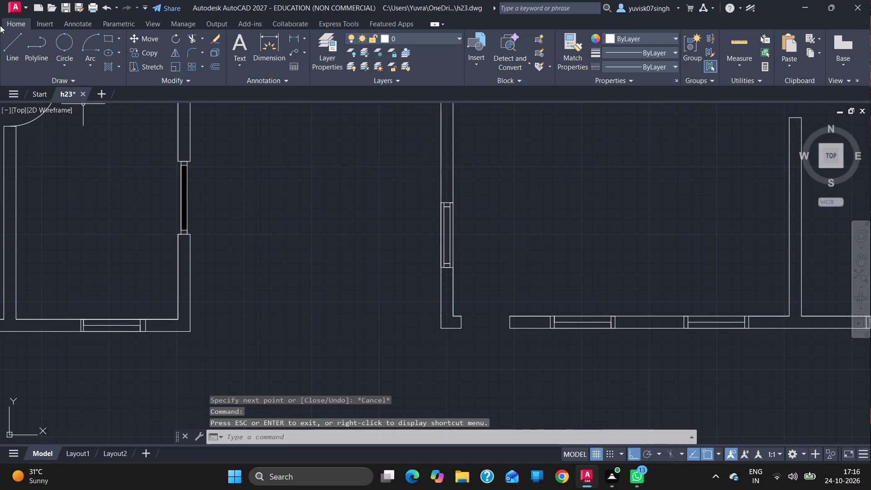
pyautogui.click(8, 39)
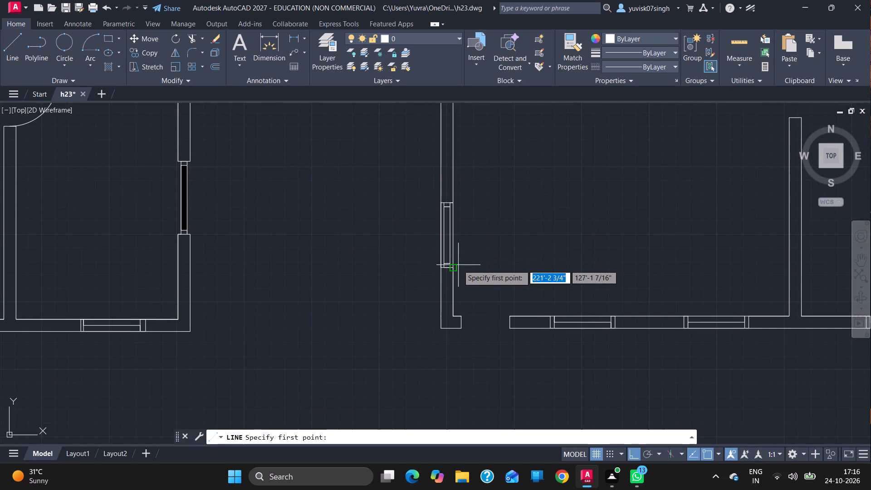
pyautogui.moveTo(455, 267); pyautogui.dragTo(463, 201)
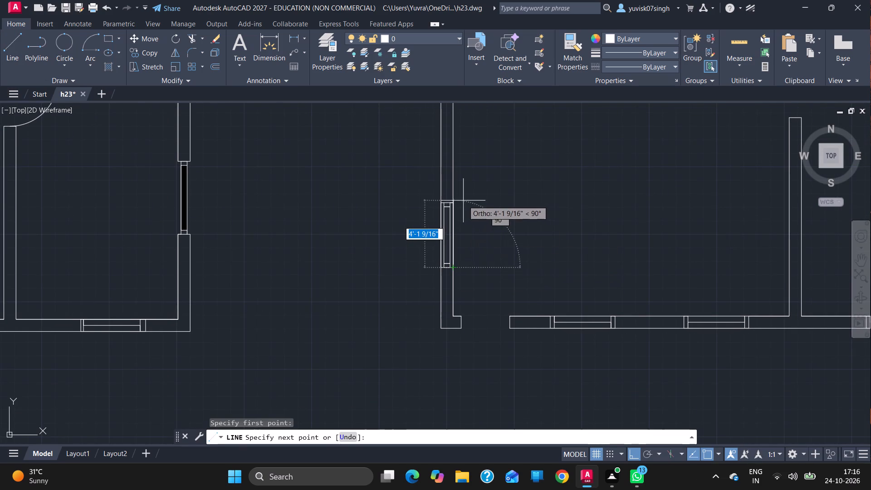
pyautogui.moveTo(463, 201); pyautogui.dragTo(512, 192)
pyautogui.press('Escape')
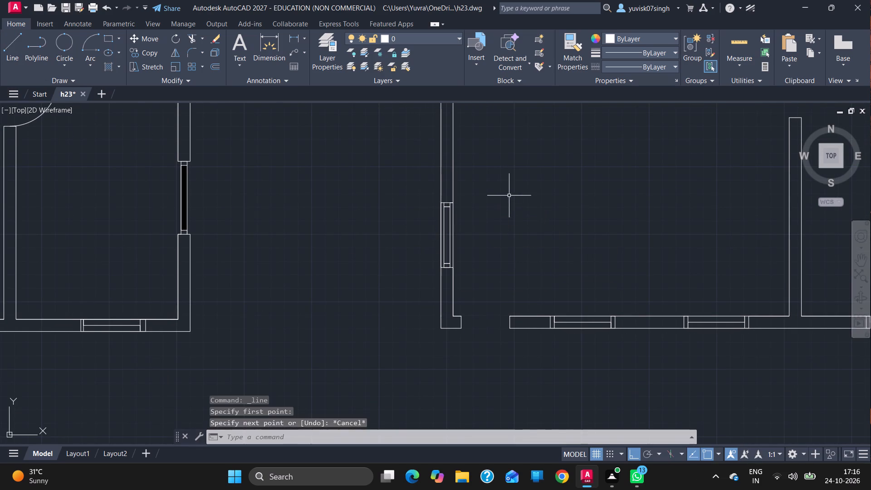
# Close the second window's south end with a line across the wall from the end of the 4' outer line.
pyautogui.keyDown('ctrl'); pyautogui.scroll(-3, 512, 192); pyautogui.keyUp('ctrl')
pyautogui.keyDown('ctrl'); pyautogui.scroll(3, 471, 164); pyautogui.keyUp('ctrl')
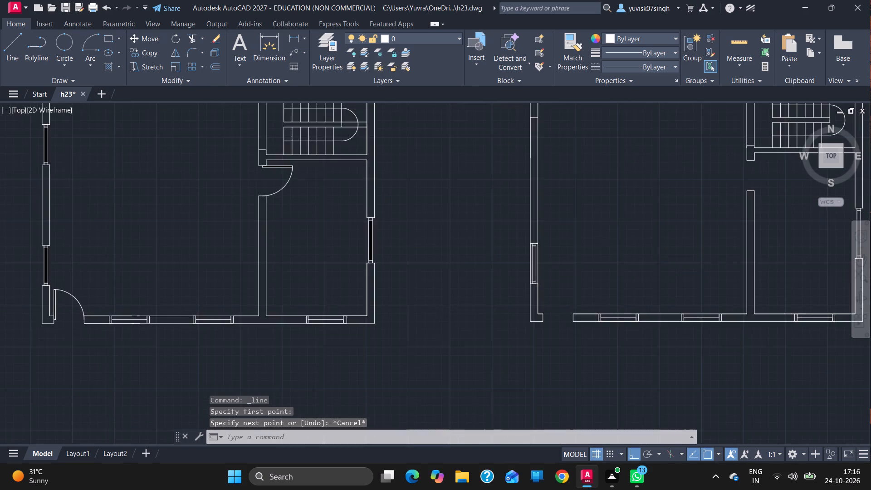
pyautogui.keyDown('ctrl'); pyautogui.scroll(-1, 471, 164); pyautogui.keyUp('ctrl')
pyautogui.click(10, 47)
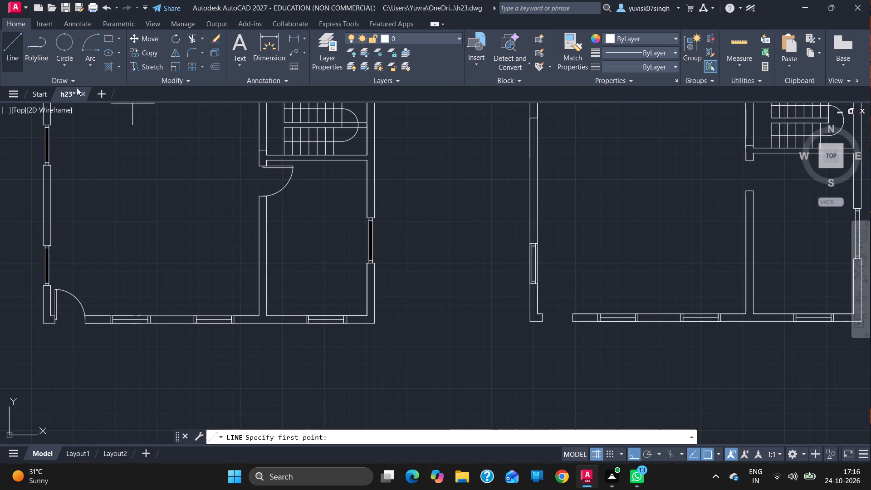
pyautogui.click(529, 159)
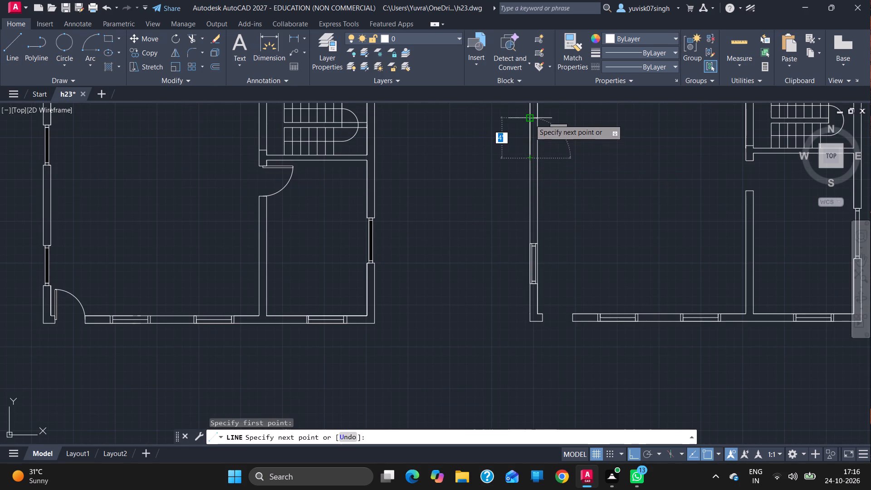
pyautogui.click(539, 155)
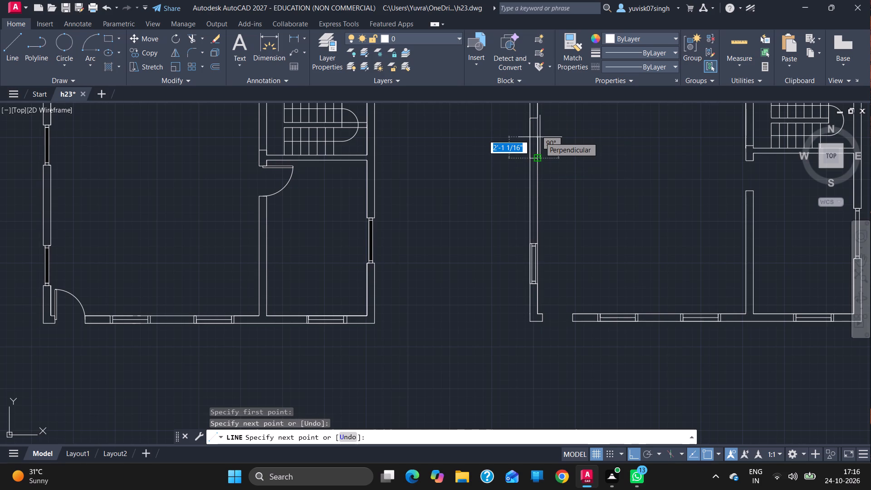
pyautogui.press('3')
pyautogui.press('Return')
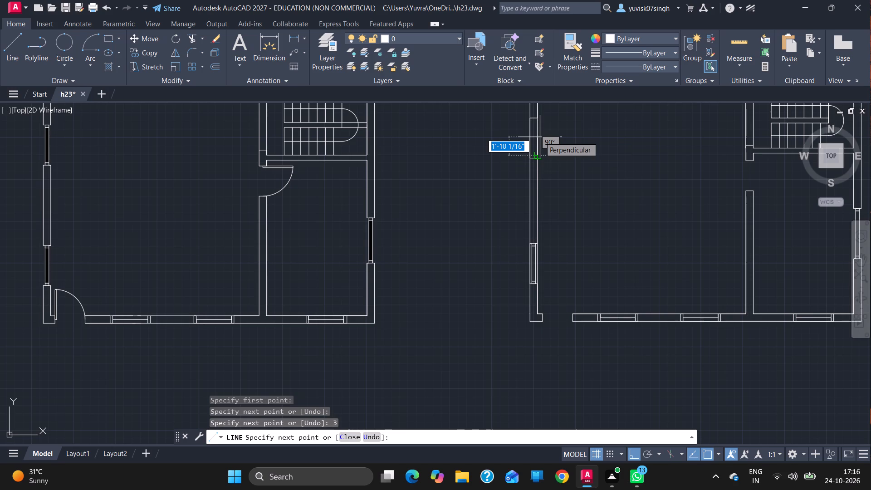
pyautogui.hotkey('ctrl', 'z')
# Draw the second window's full-height frame line 2.25" in from the wall's inner face, with a 4.5" line along the north end.
pyautogui.keyDown('ctrl'); pyautogui.scroll(4, 540, 137); pyautogui.keyUp('ctrl')
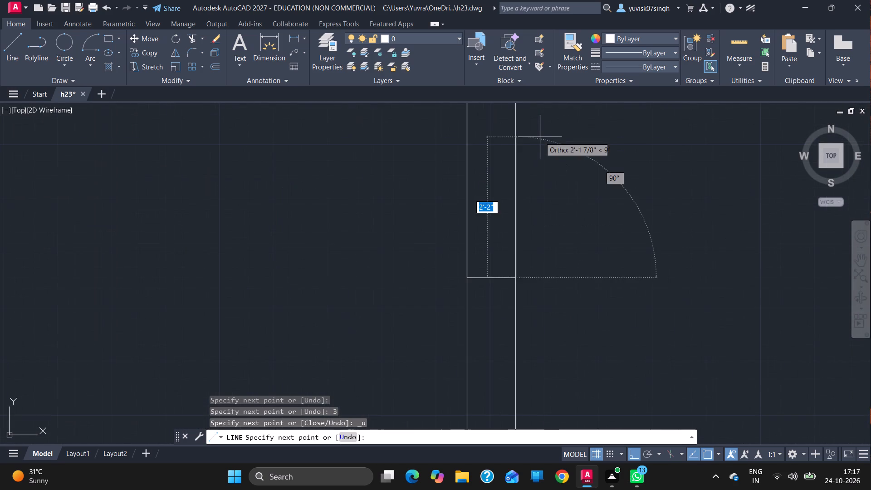
pyautogui.write('2.25')
pyautogui.press('Return')
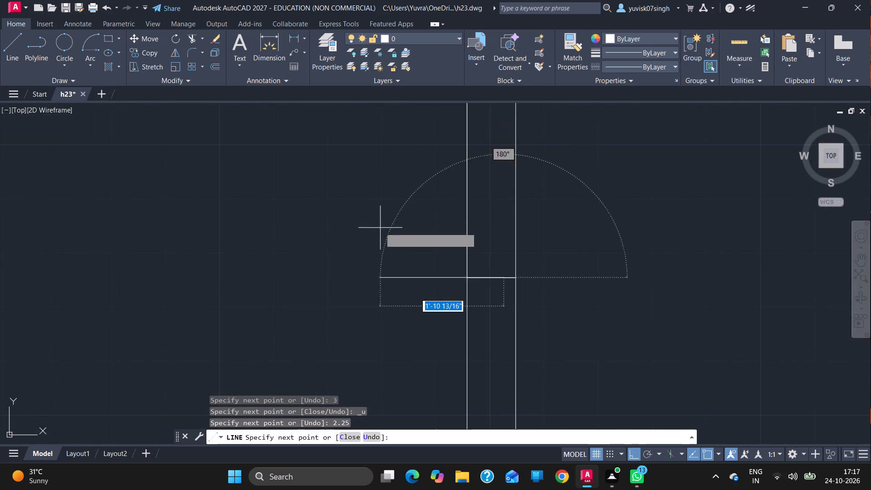
pyautogui.keyDown('ctrl'); pyautogui.scroll(-4, 318, 237); pyautogui.keyUp('ctrl')
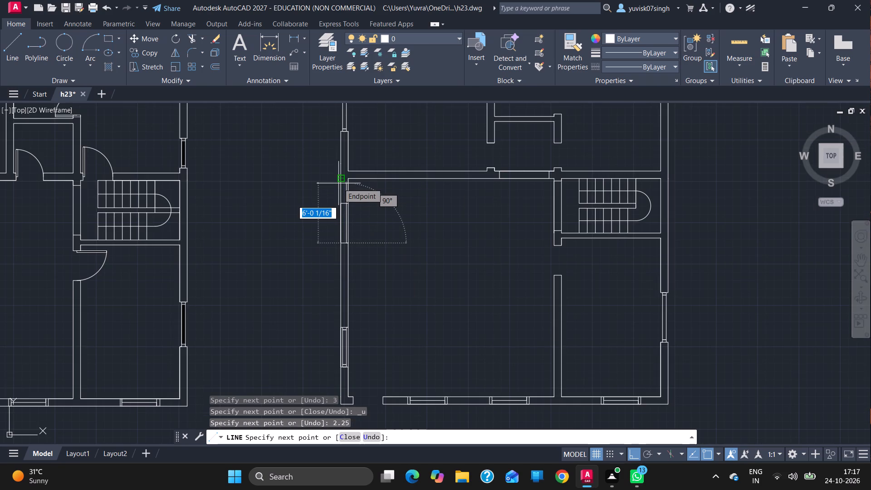
pyautogui.keyDown('ctrl'); pyautogui.scroll(3, 338, 183); pyautogui.keyUp('ctrl')
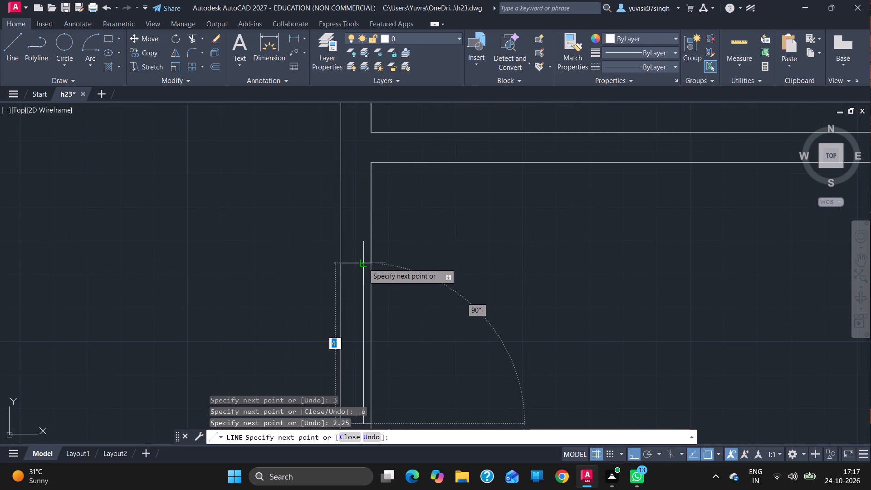
pyautogui.click(363, 263)
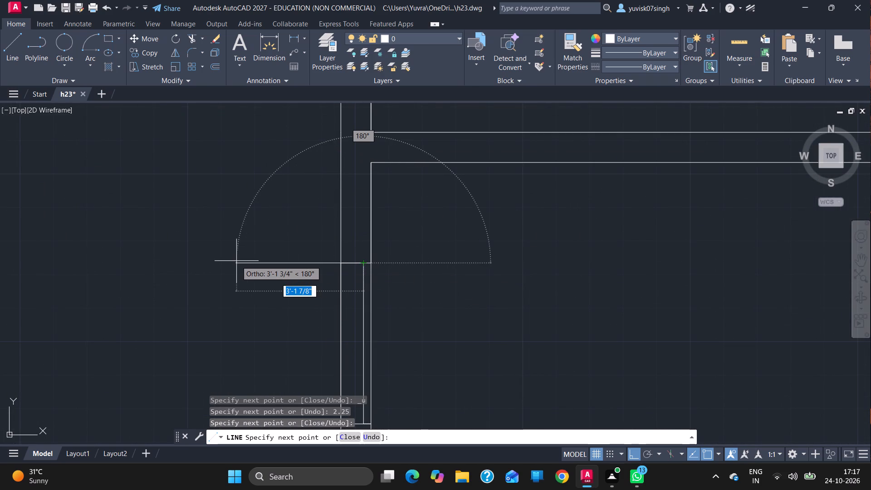
pyautogui.write('4.5')
pyautogui.press('Return')
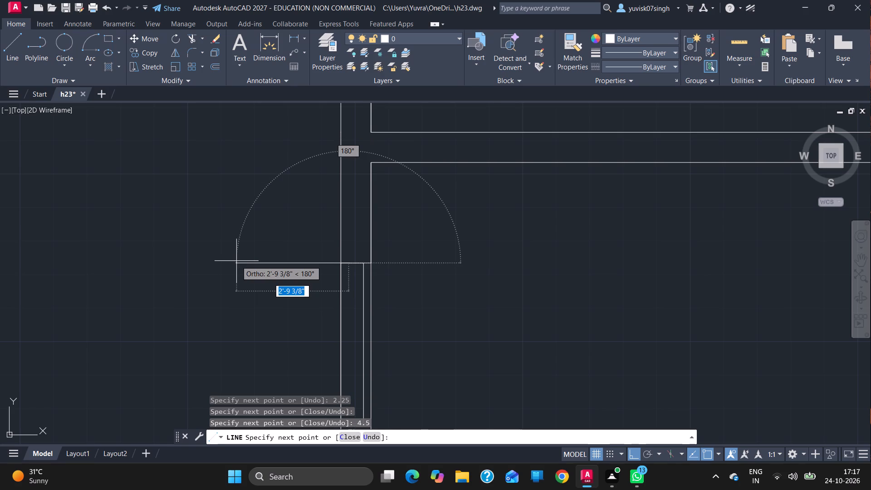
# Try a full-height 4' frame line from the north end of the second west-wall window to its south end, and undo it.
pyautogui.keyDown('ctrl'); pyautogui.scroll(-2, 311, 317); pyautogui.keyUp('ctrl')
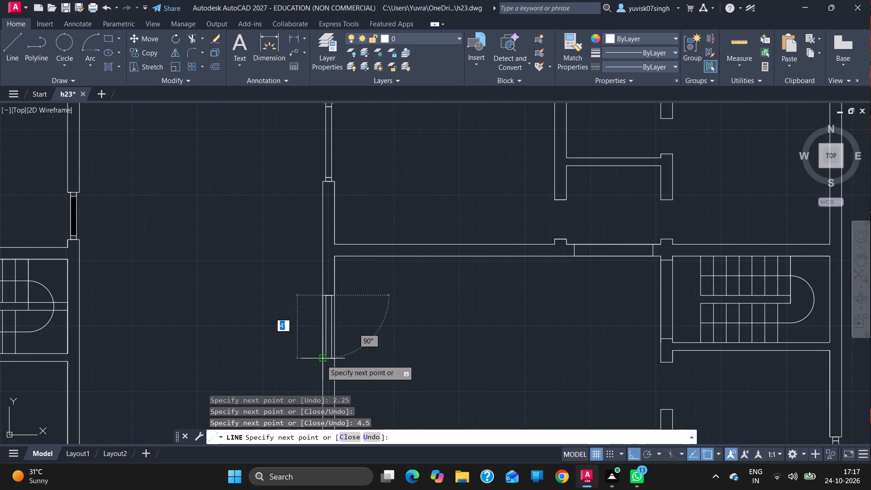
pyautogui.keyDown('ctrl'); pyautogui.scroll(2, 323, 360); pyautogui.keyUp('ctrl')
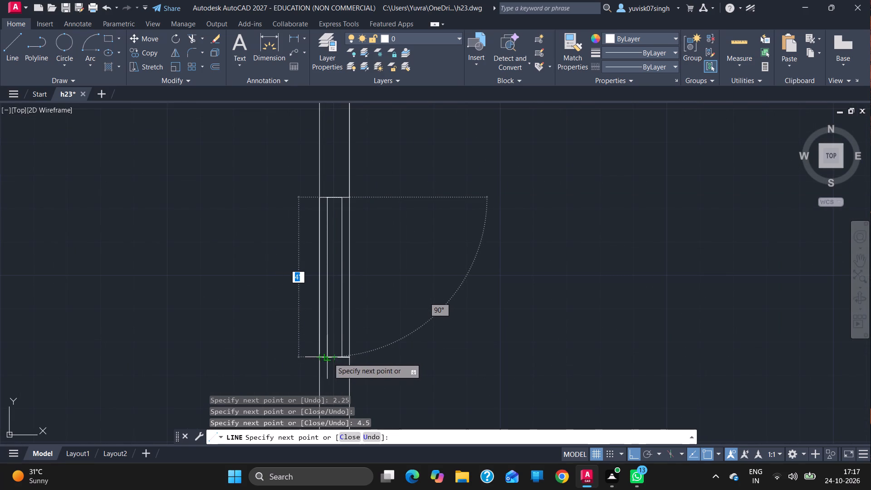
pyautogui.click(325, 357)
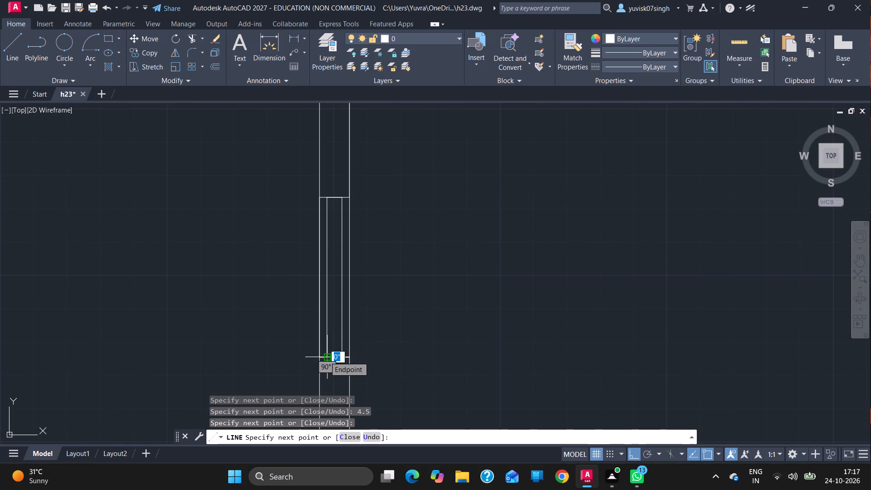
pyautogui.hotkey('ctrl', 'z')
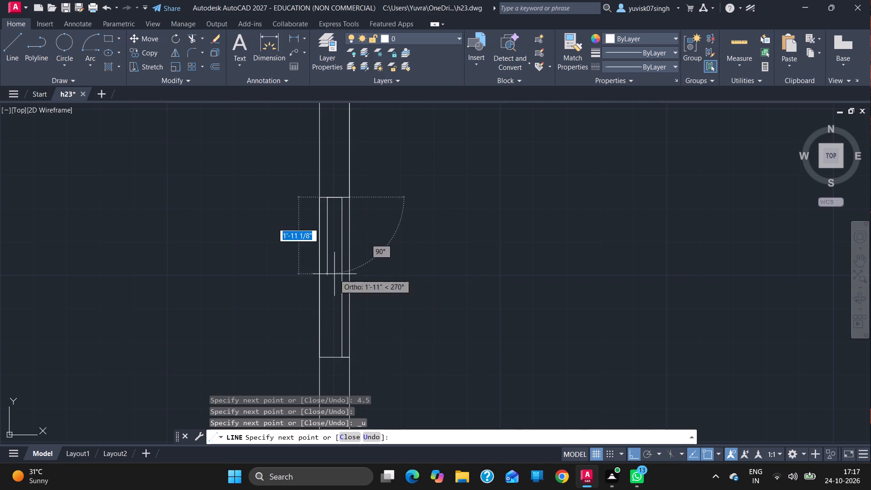
# Complete the second window's frame with cross lines 3" inside each end, joined by a 3'6" line and closed at the south end.
pyautogui.press('3')
pyautogui.press('Return')
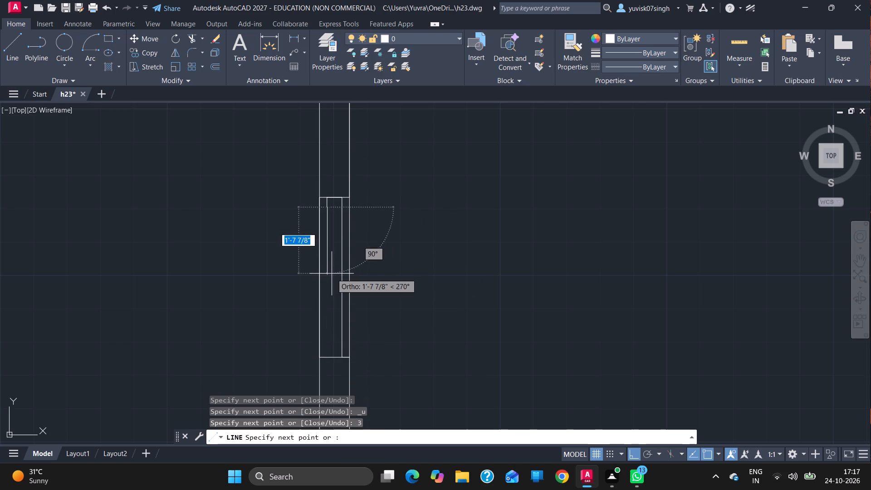
pyautogui.click(342, 208)
pyautogui.moveTo(329, 208); pyautogui.dragTo(322, 344)
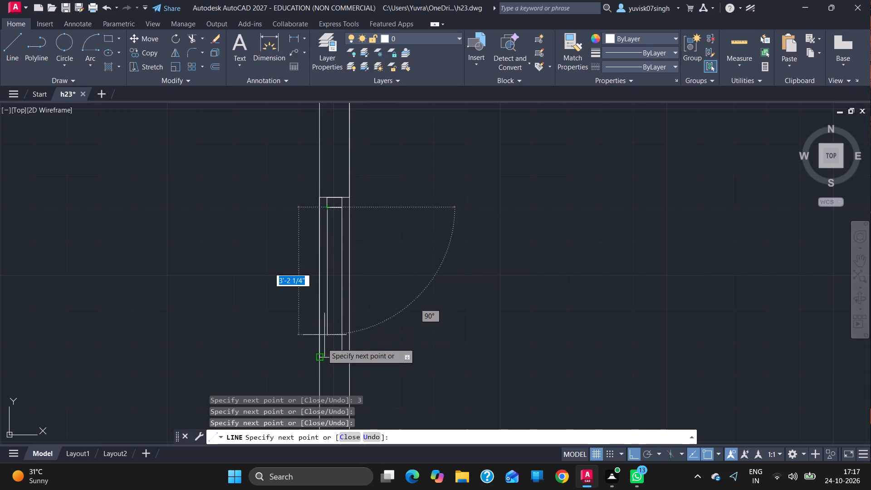
pyautogui.moveTo(322, 344); pyautogui.dragTo(328, 355)
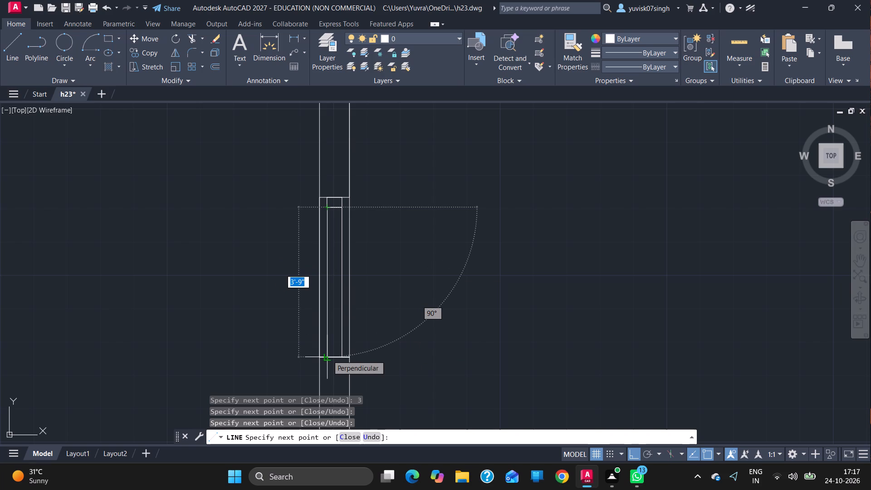
pyautogui.write("3'6")
pyautogui.press('Return')
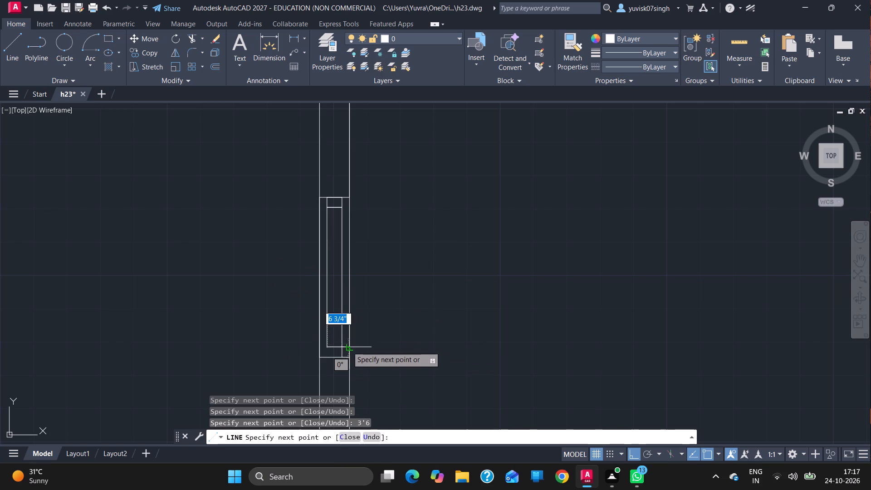
pyautogui.click(344, 349)
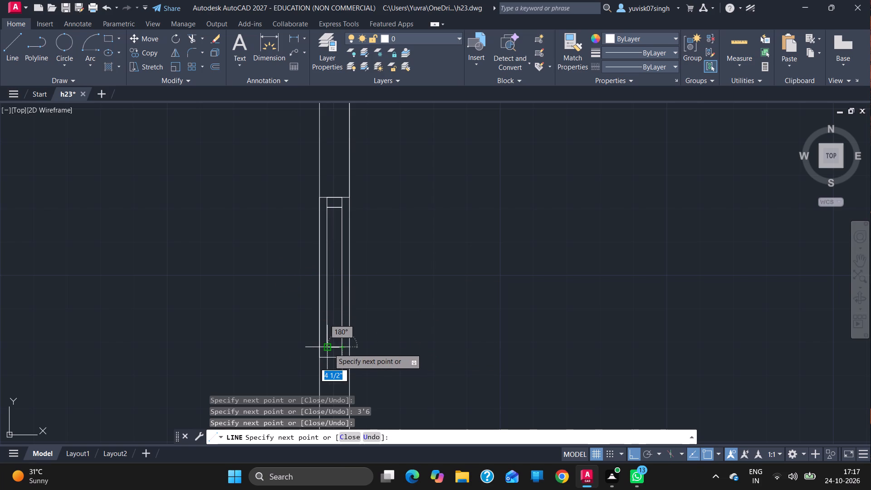
pyautogui.moveTo(329, 348); pyautogui.dragTo(329, 356)
pyautogui.click(329, 356)
pyautogui.press('Escape')
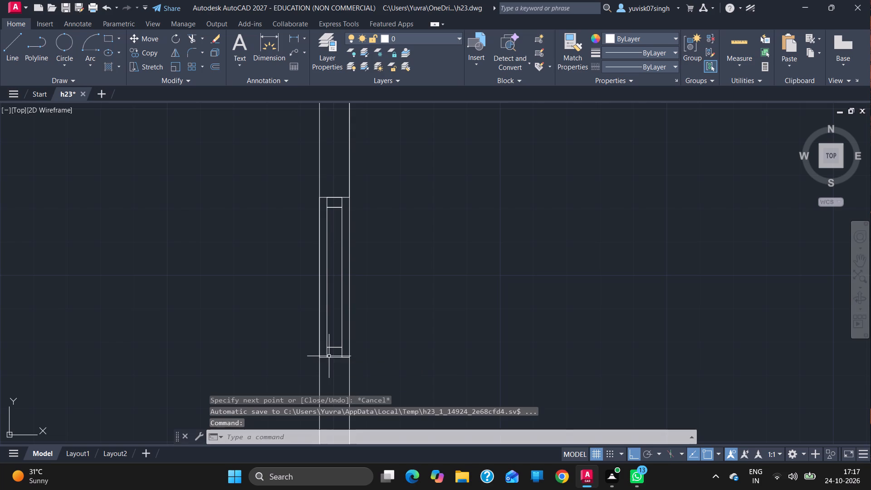
# Trim the inner and outer wall lines across the second west-wall window, leaving only its frame in the opening.
pyautogui.keyDown('ctrl'); pyautogui.scroll(-4, 480, 314); pyautogui.keyUp('ctrl')
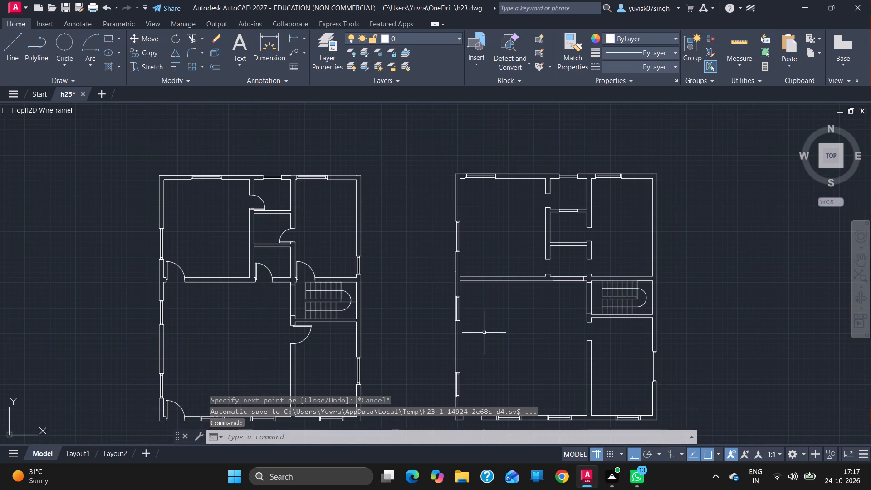
pyautogui.write('tr')
pyautogui.press('Return')
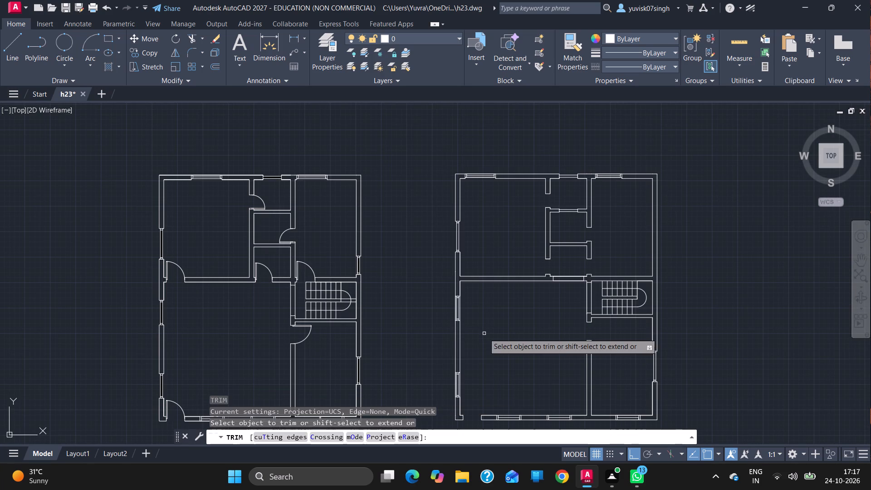
pyautogui.keyDown('ctrl'); pyautogui.scroll(1, 463, 313); pyautogui.keyUp('ctrl')
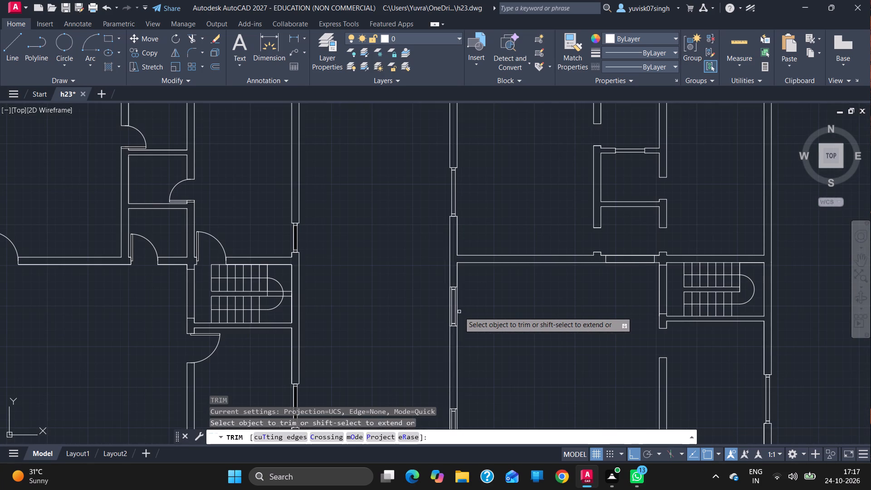
pyautogui.click(458, 312)
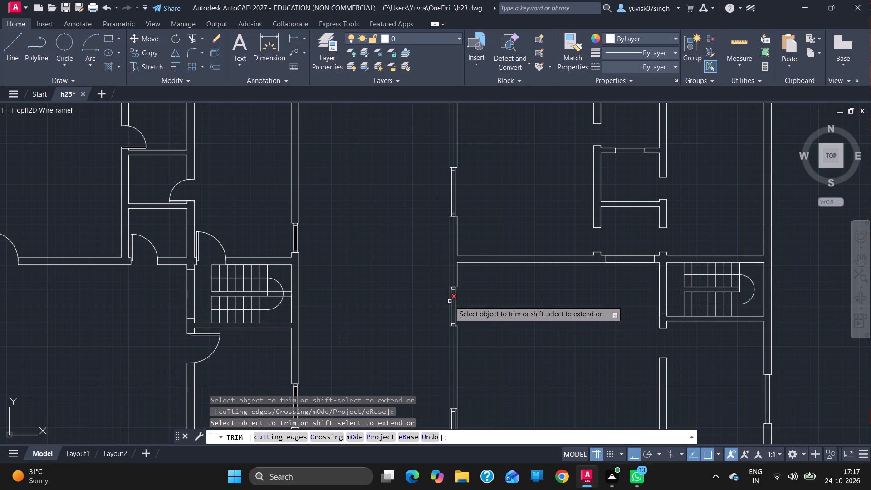
pyautogui.click(449, 301)
pyautogui.keyDown('ctrl'); pyautogui.scroll(2, 449, 301); pyautogui.keyUp('ctrl')
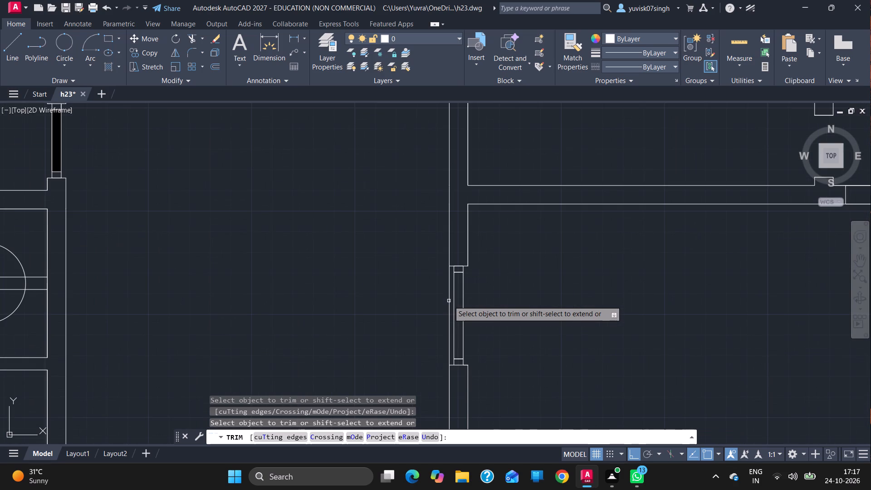
pyautogui.click(449, 304)
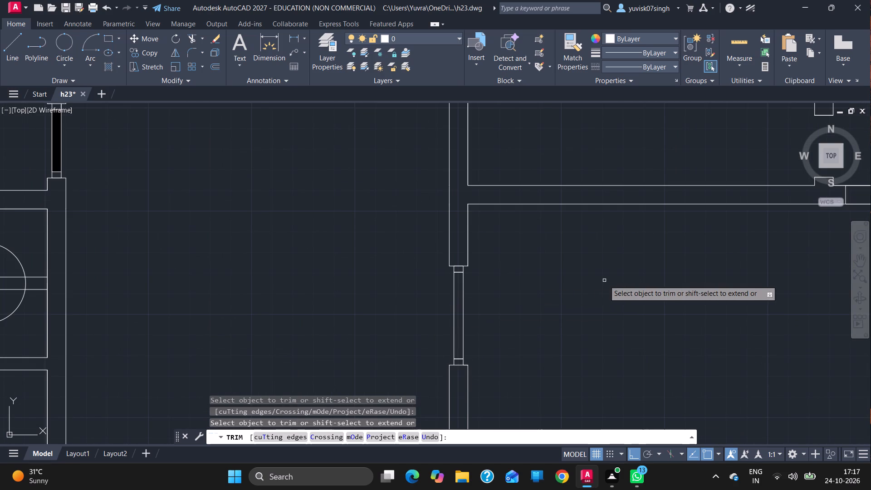
# Trim the inner and outer wall lines across the southernmost west-wall window in the large southwest room.
pyautogui.keyDown('ctrl'); pyautogui.scroll(-2, 604, 280); pyautogui.keyUp('ctrl')
pyautogui.keyDown('ctrl'); pyautogui.scroll(-1, 664, 165); pyautogui.keyUp('ctrl')
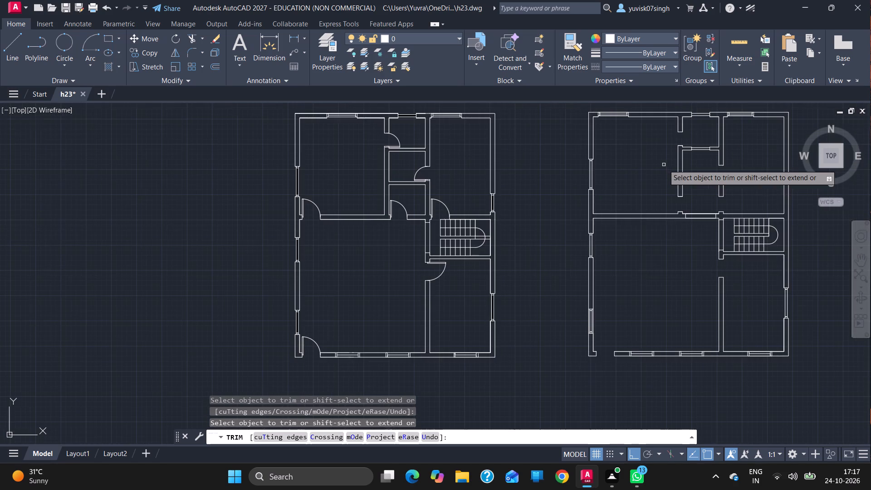
pyautogui.keyDown('ctrl'); pyautogui.scroll(4, 606, 320); pyautogui.keyUp('ctrl')
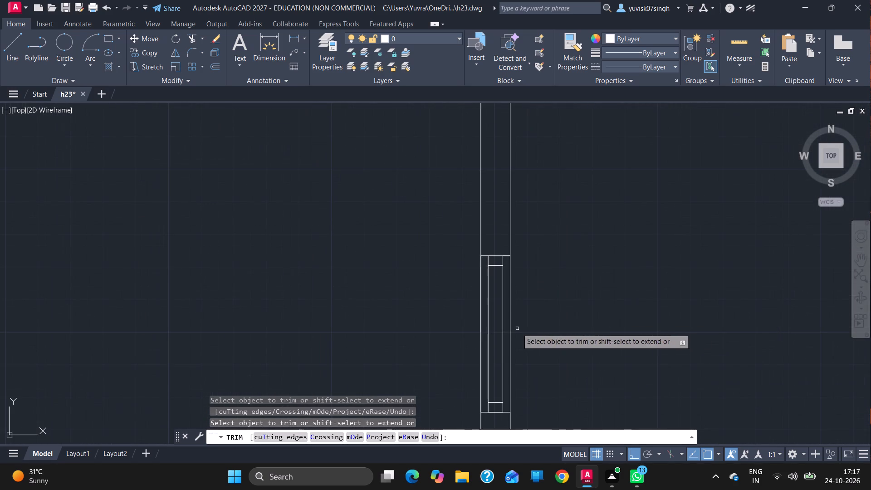
pyautogui.click(511, 327)
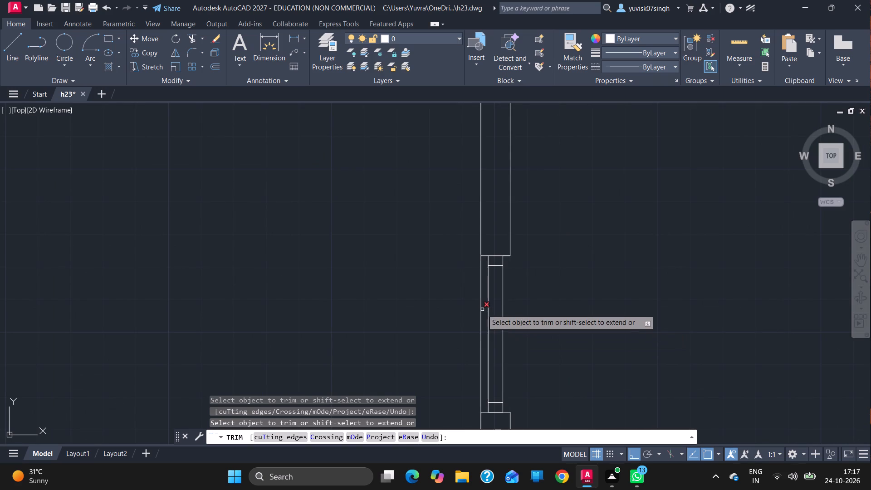
pyautogui.click(482, 309)
pyautogui.click(481, 302)
pyautogui.keyDown('ctrl'); pyautogui.scroll(-2, 607, 235); pyautogui.keyUp('ctrl')
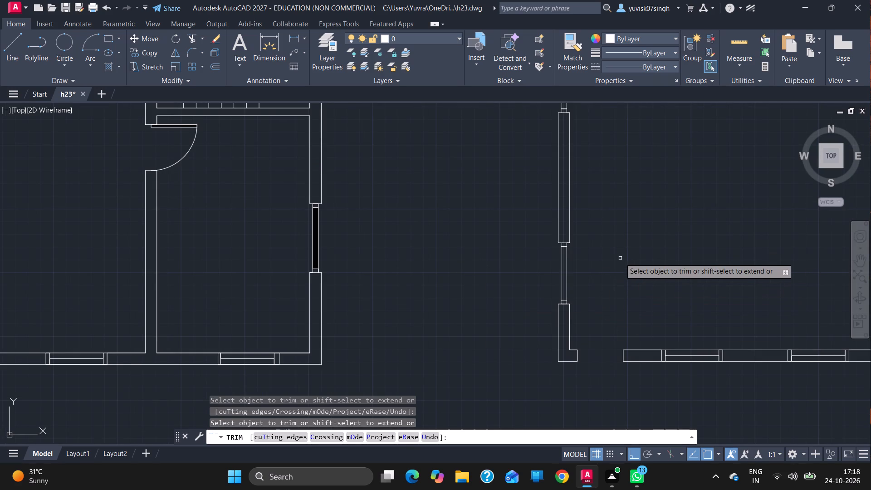
pyautogui.keyDown('ctrl'); pyautogui.scroll(-4, 645, 228); pyautogui.keyUp('ctrl')
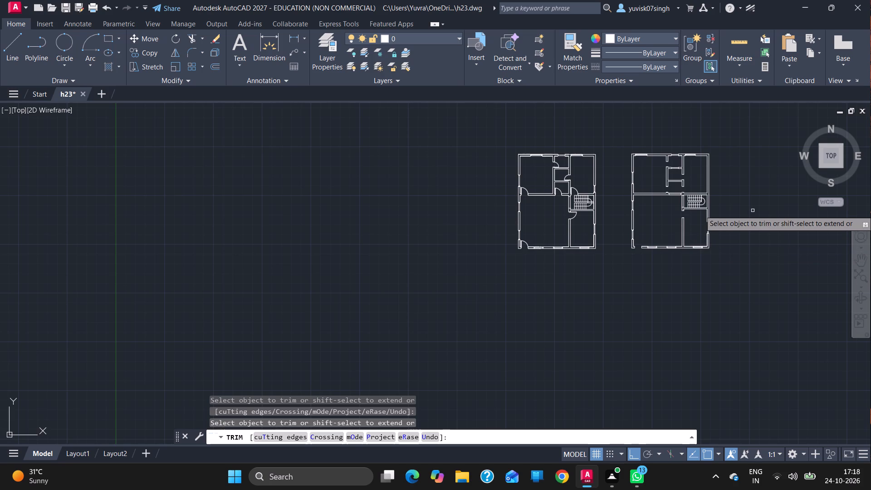
pyautogui.press('Escape')
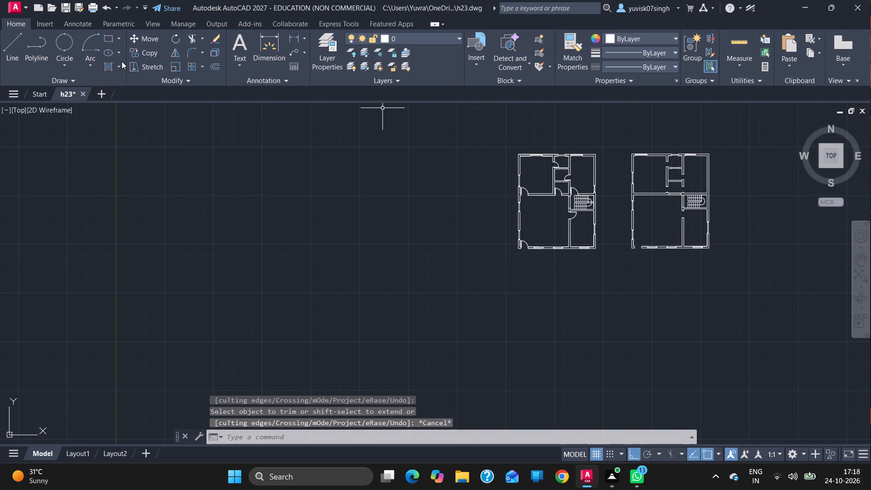
# Draw a quarter-circle door swing in the northwest room's east doorway, from the north jamb's midpoint, centred on the south jamb's midpoint, opening east.
pyautogui.click(91, 40)
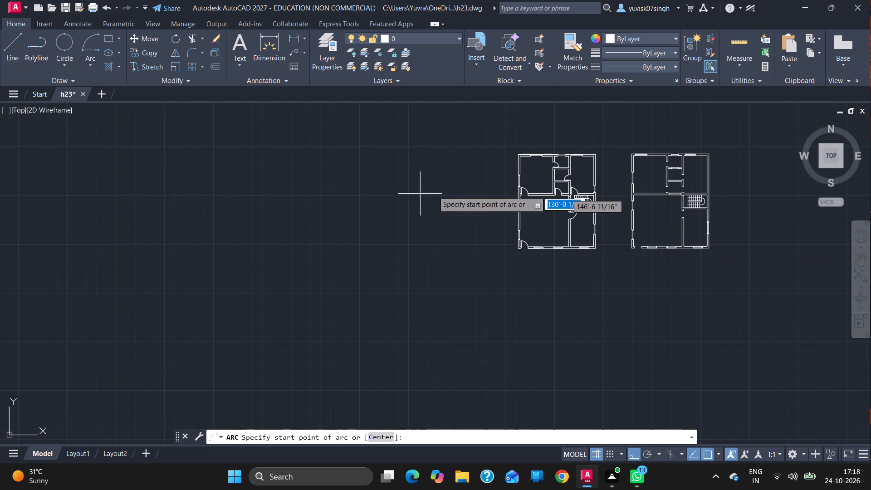
pyautogui.keyDown('ctrl'); pyautogui.scroll(2, 678, 164); pyautogui.keyUp('ctrl')
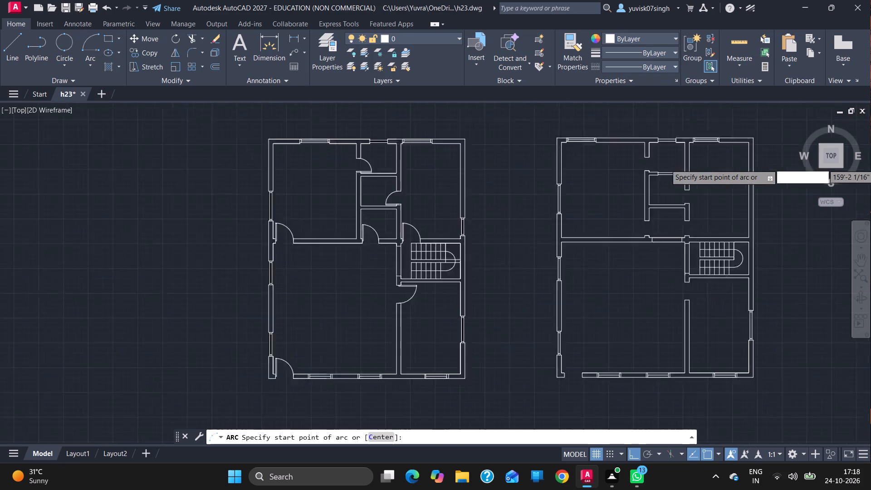
pyautogui.keyDown('ctrl'); pyautogui.scroll(3, 678, 164); pyautogui.keyUp('ctrl')
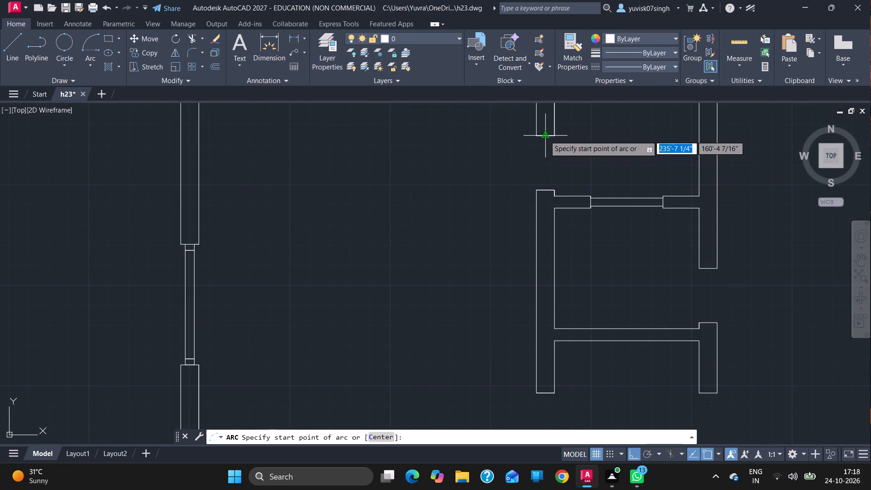
pyautogui.click(545, 136)
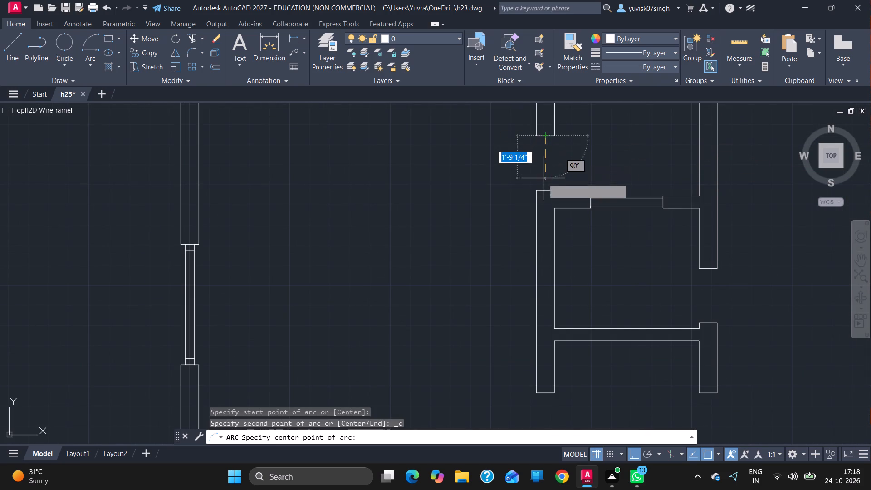
pyautogui.moveTo(545, 188); pyautogui.dragTo(640, 148)
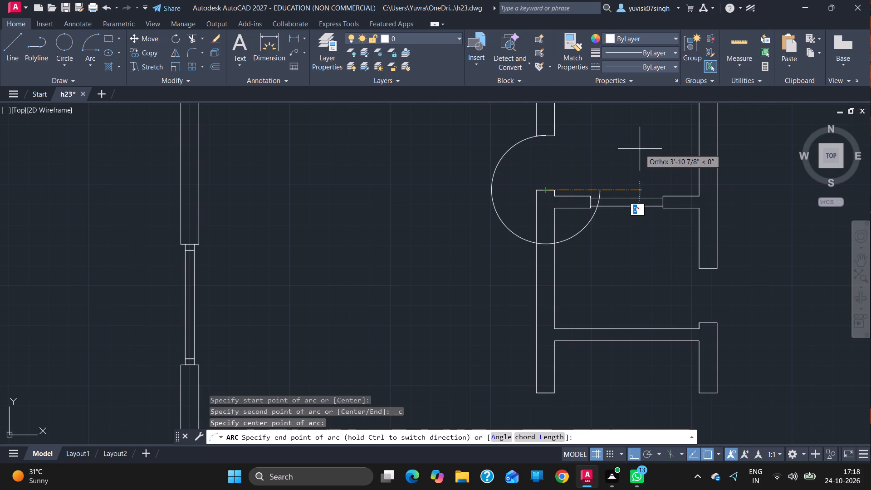
pyautogui.moveTo(640, 148); pyautogui.dragTo(651, 137)
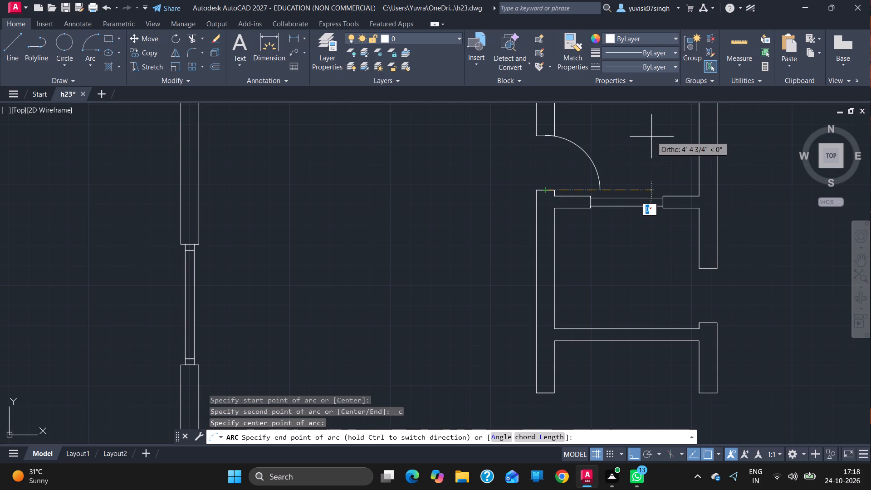
pyautogui.keyDown('ctrl'); pyautogui.click(651, 137); pyautogui.keyUp('ctrl')
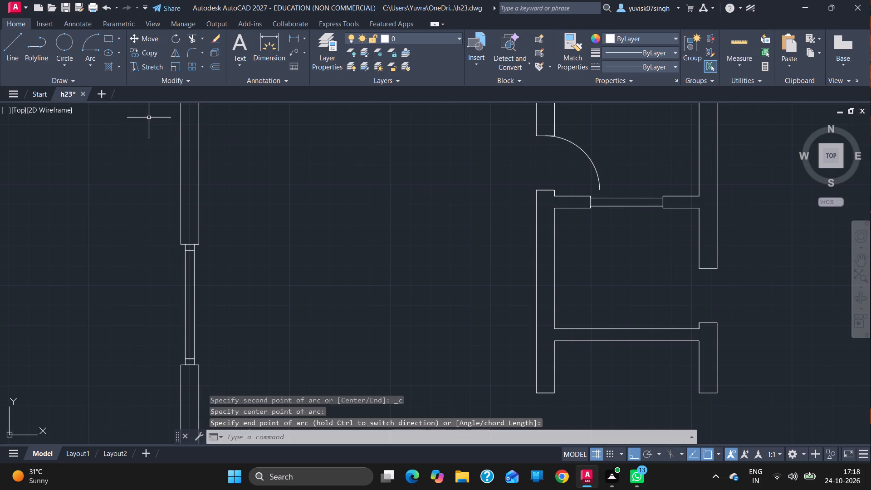
# Draw a 2'3" radius door swing in the middle small room's east doorway, centred on the south jamb's midpoint and opening west.
pyautogui.click(83, 44)
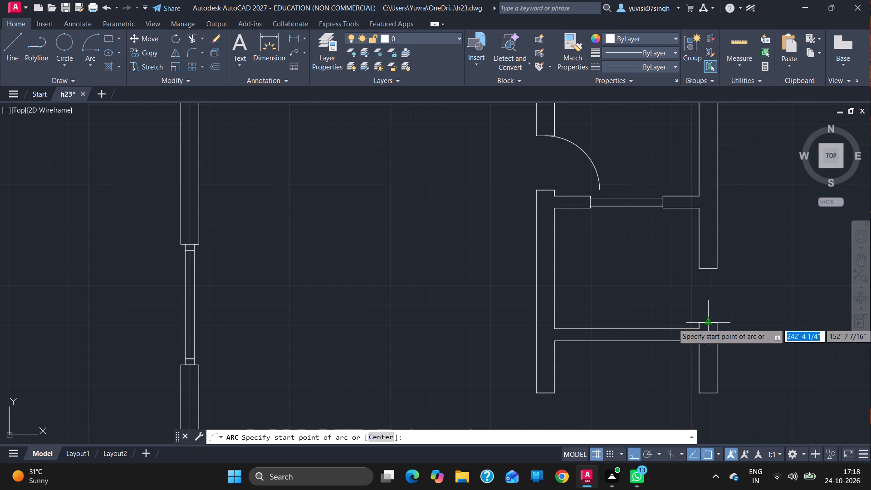
pyautogui.click(709, 267)
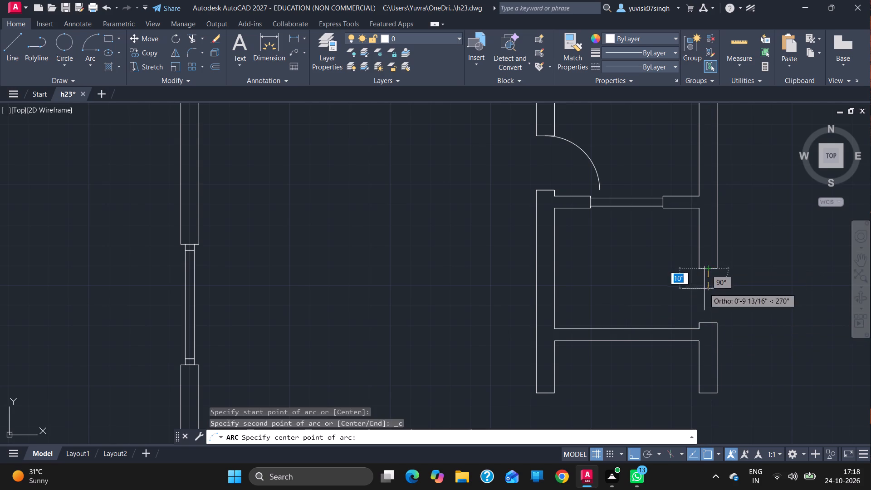
pyautogui.click(707, 324)
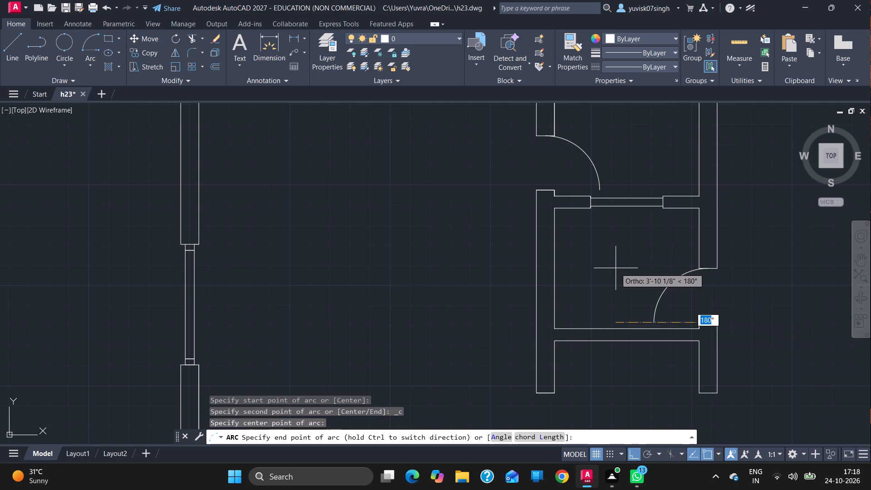
pyautogui.click(616, 268)
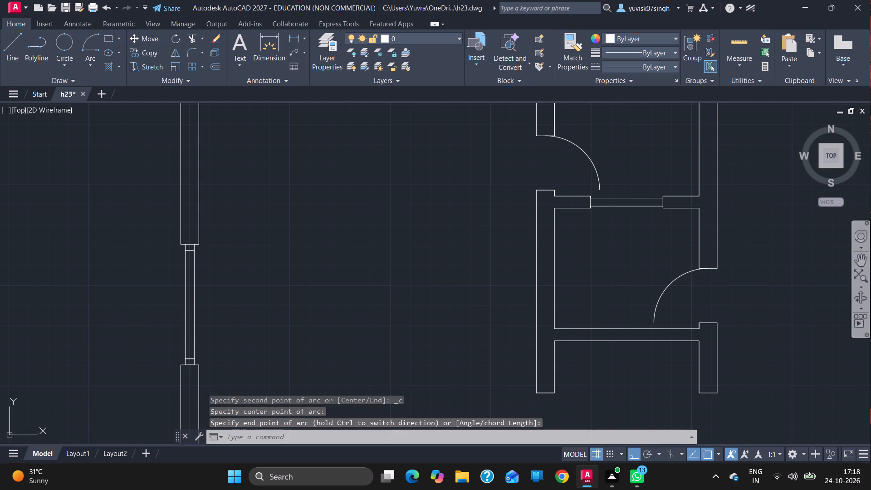
# Draw a 2'6" radius door swing in the west doorway of the small lobby north of the staircase, centred on the south jamb's midpoint, opening west.
pyautogui.click(856, 261)
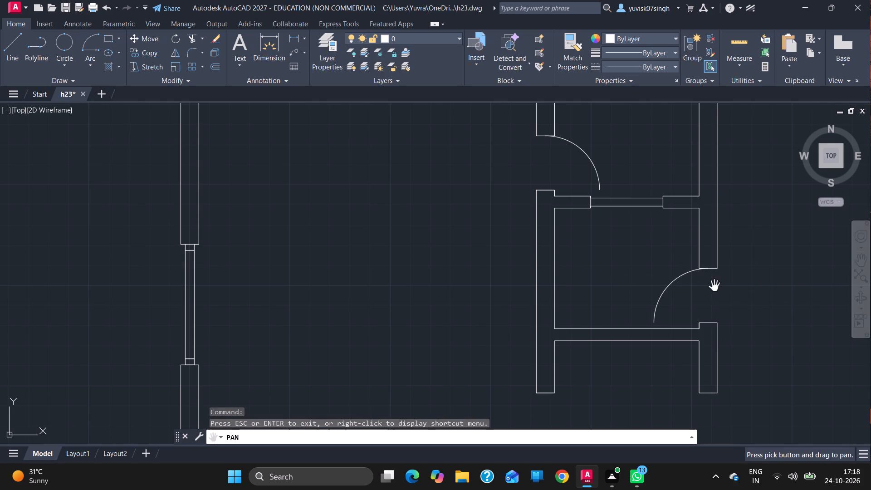
pyautogui.click(760, 283)
pyautogui.moveTo(759, 282); pyautogui.dragTo(597, 114)
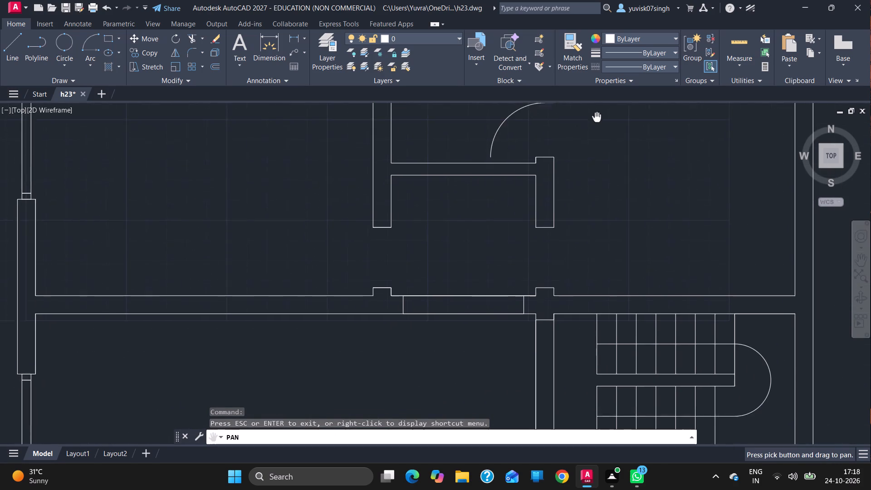
pyautogui.moveTo(597, 114); pyautogui.dragTo(597, 95)
pyautogui.press('Escape')
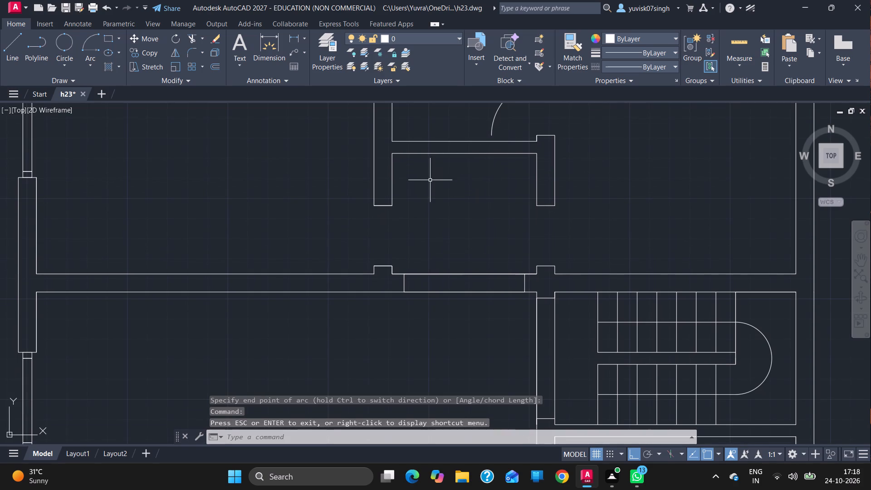
pyautogui.click(96, 48)
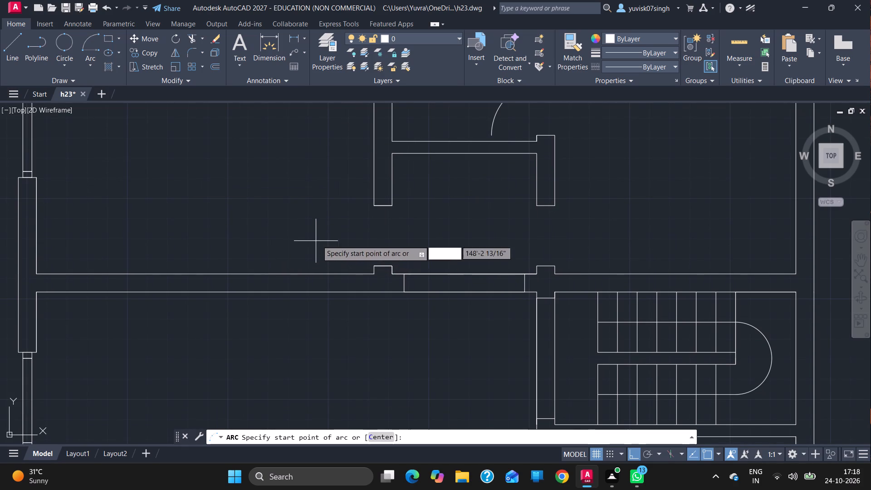
pyautogui.moveTo(382, 207); pyautogui.dragTo(382, 282)
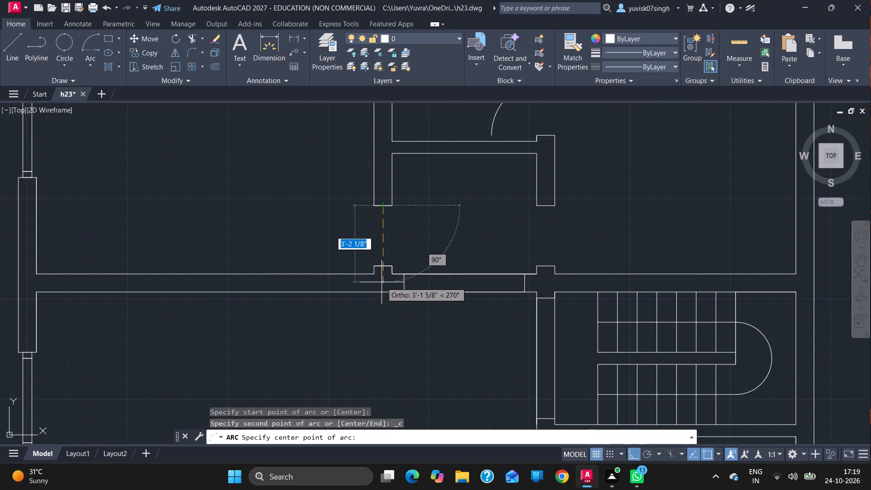
pyautogui.moveTo(382, 282); pyautogui.dragTo(383, 268)
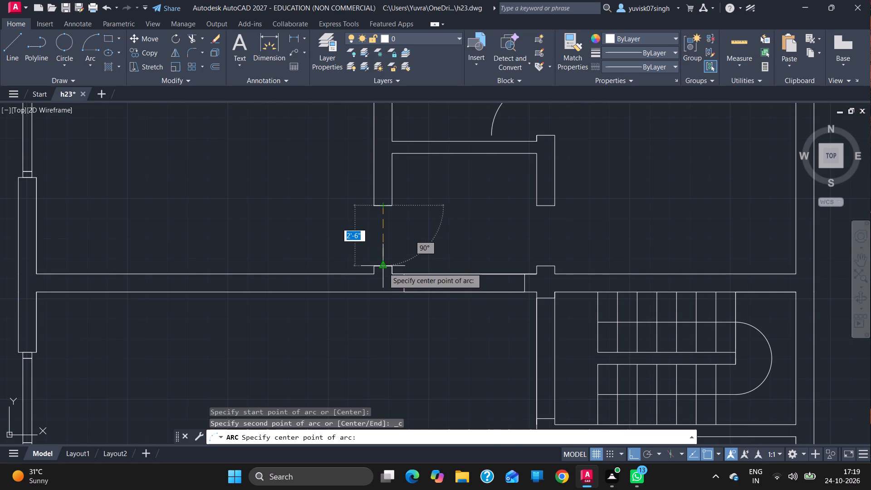
pyautogui.moveTo(383, 268); pyautogui.dragTo(271, 239)
pyautogui.click(271, 239)
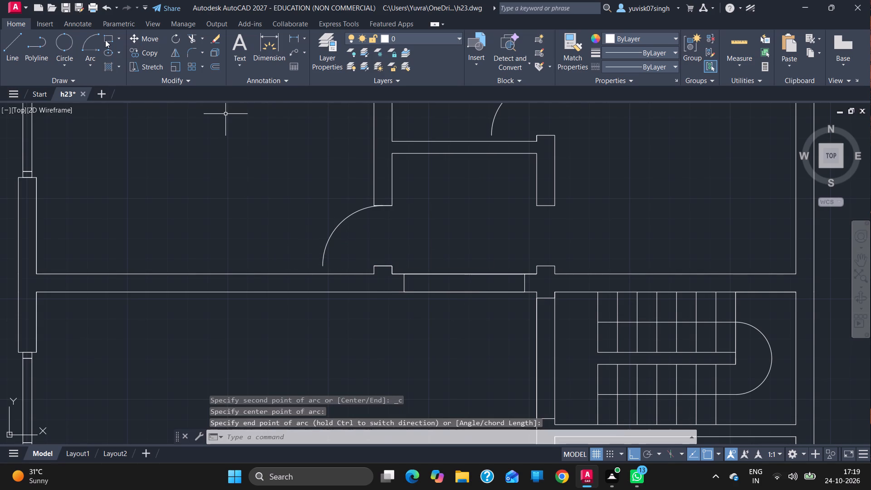
# Draw a 2'6" radius door swing in the lobby's east doorway, from the north jamb's midpoint, centred on the south jamb's midpoint, opening east.
pyautogui.click(91, 34)
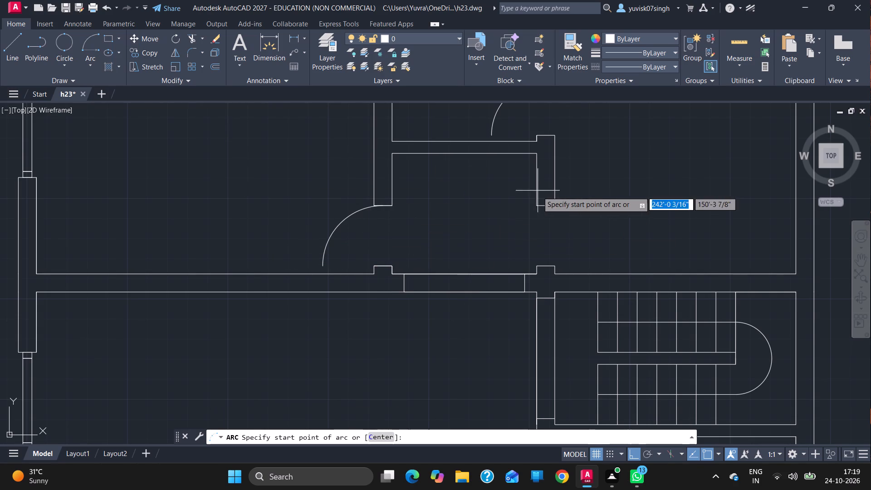
pyautogui.click(544, 204)
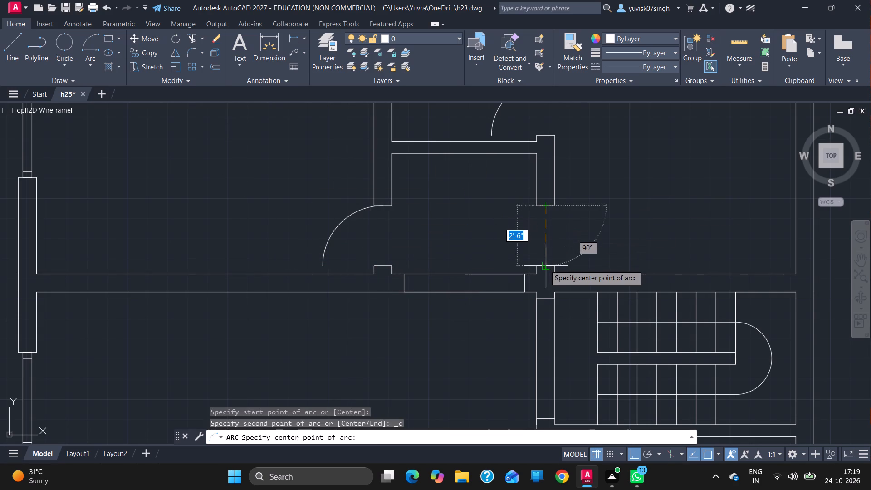
pyautogui.moveTo(545, 265); pyautogui.dragTo(607, 236)
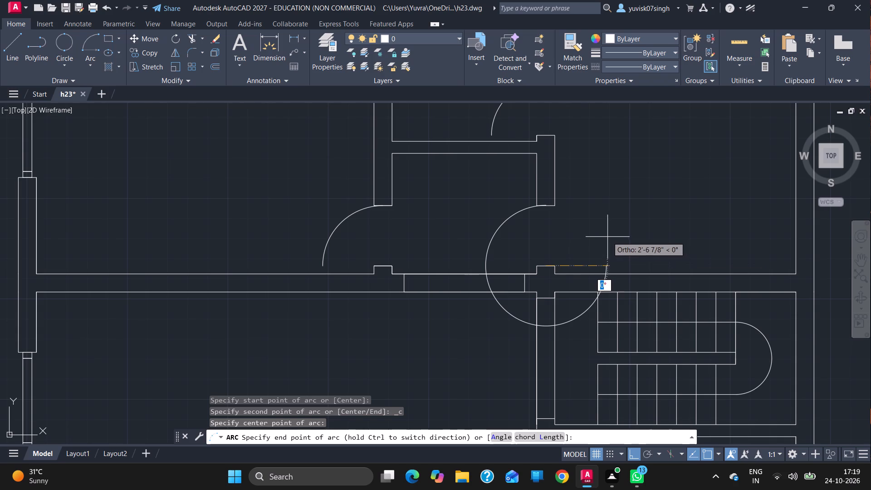
pyautogui.moveTo(607, 236); pyautogui.dragTo(619, 233)
pyautogui.keyDown('ctrl'); pyautogui.click(619, 233); pyautogui.keyUp('ctrl')
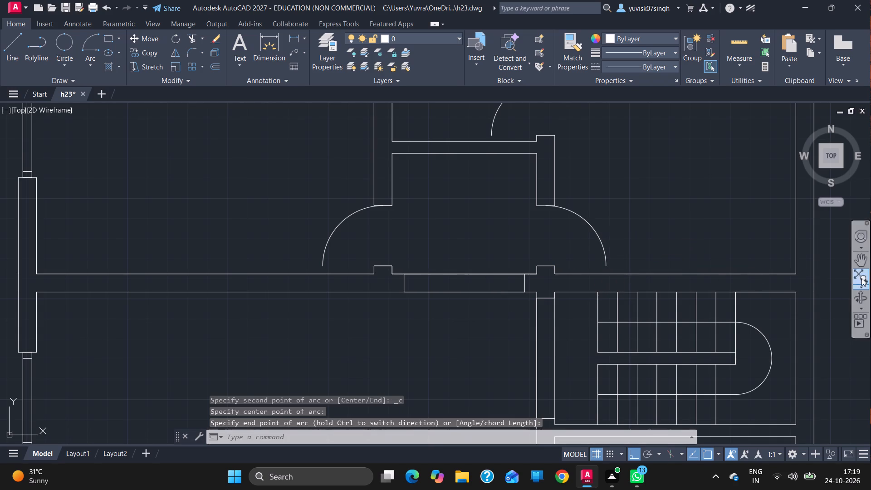
# Examine the doorways from the middle small room past the lobby and staircase to the opening south of the staircase for missing door swings.
pyautogui.click(861, 263)
pyautogui.moveTo(432, 263); pyautogui.dragTo(581, 263)
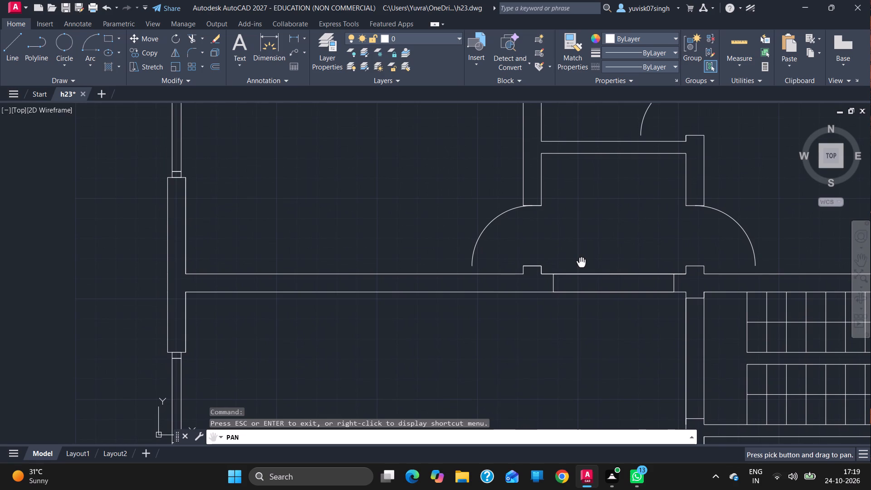
pyautogui.moveTo(581, 263); pyautogui.dragTo(431, 416)
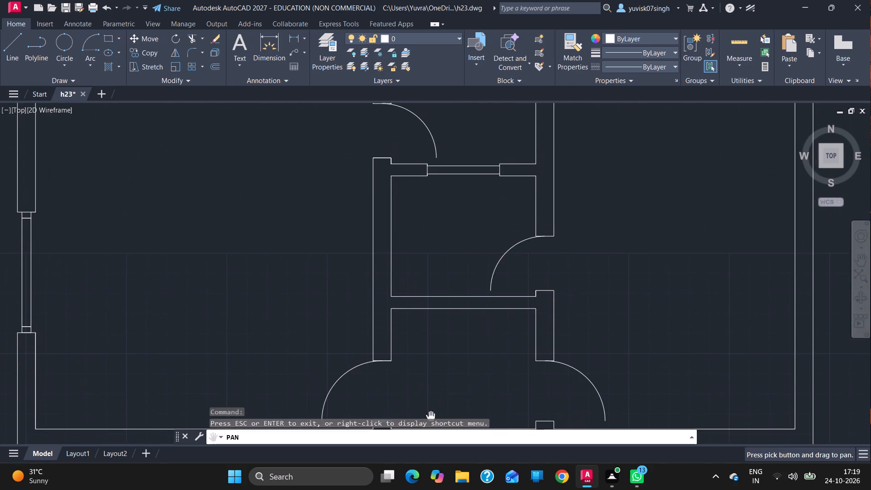
pyautogui.moveTo(431, 416); pyautogui.dragTo(384, 254)
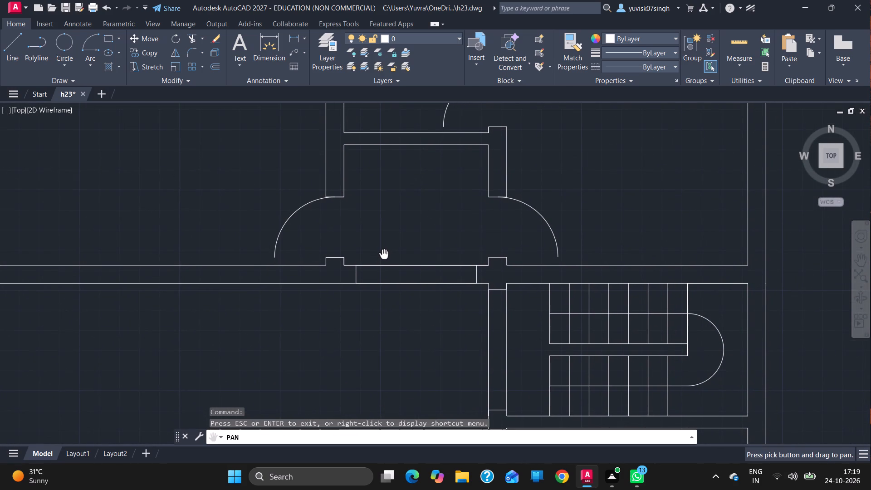
pyautogui.moveTo(384, 254); pyautogui.dragTo(404, 188)
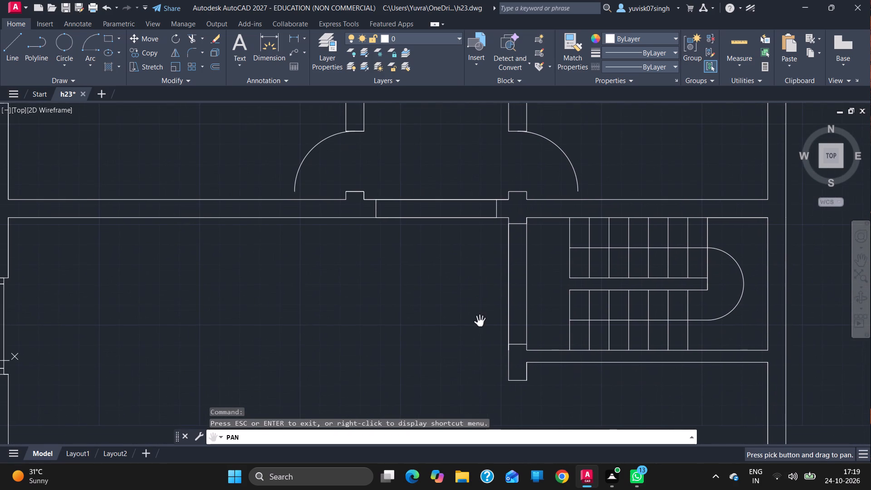
pyautogui.moveTo(480, 322); pyautogui.dragTo(476, 88)
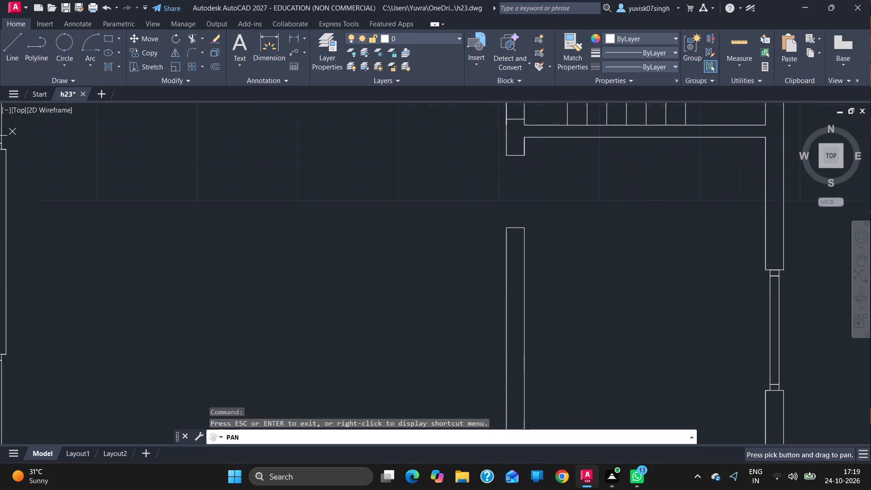
pyautogui.moveTo(476, 88); pyautogui.dragTo(441, 179)
pyautogui.press('Escape')
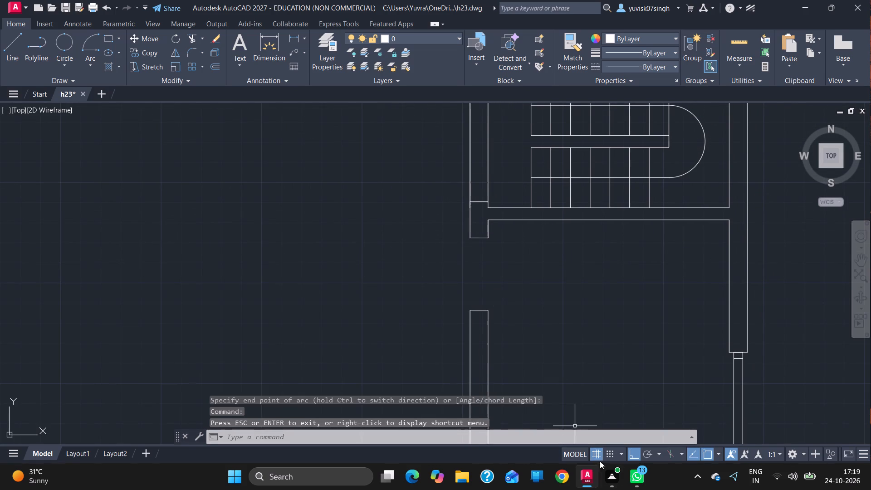
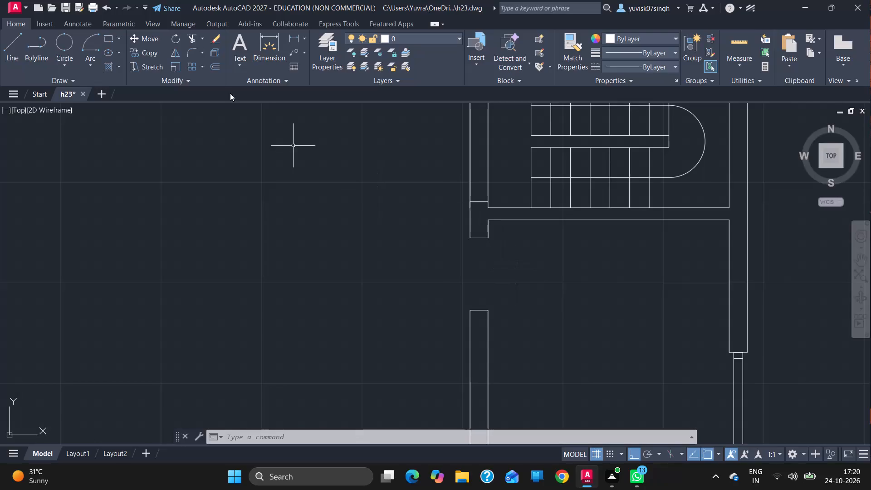
# Draw a 3' radius door swing in the doorway south of the staircase, from the south jamb's midpoint, centred on the north jamb's midpoint, opening east.
pyautogui.click(86, 39)
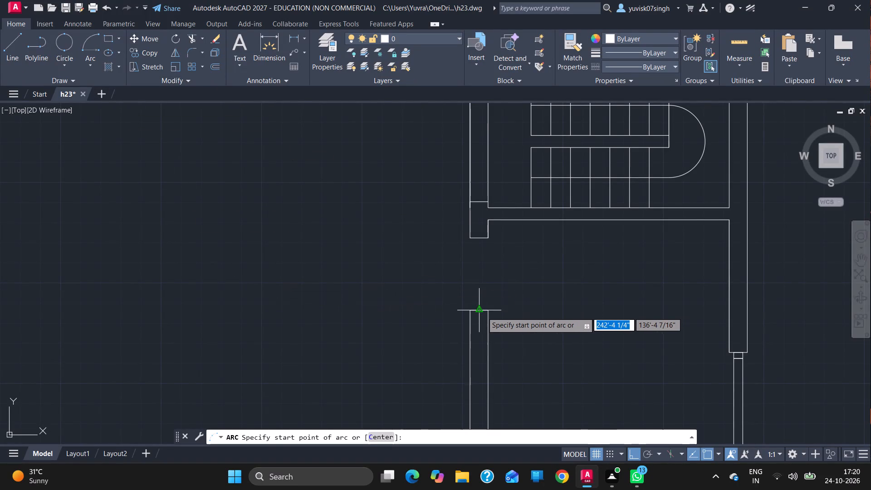
pyautogui.moveTo(482, 312); pyautogui.dragTo(479, 240)
pyautogui.moveTo(479, 240); pyautogui.dragTo(574, 265)
pyautogui.click(574, 265)
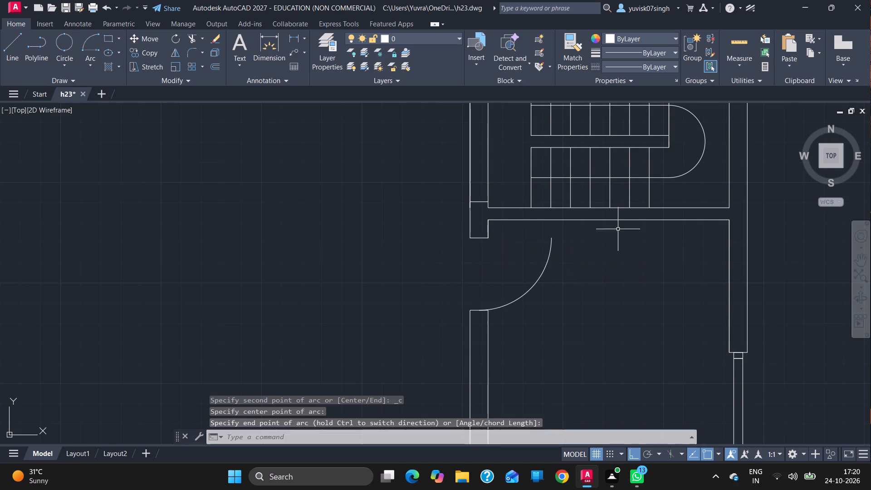
# Draw a 3' radius door swing in the new plan's southwest entrance, from the east jamb's midpoint, centred on the west jamb's midpoint, opening north.
pyautogui.keyDown('ctrl'); pyautogui.scroll(-3, 607, 306); pyautogui.keyUp('ctrl')
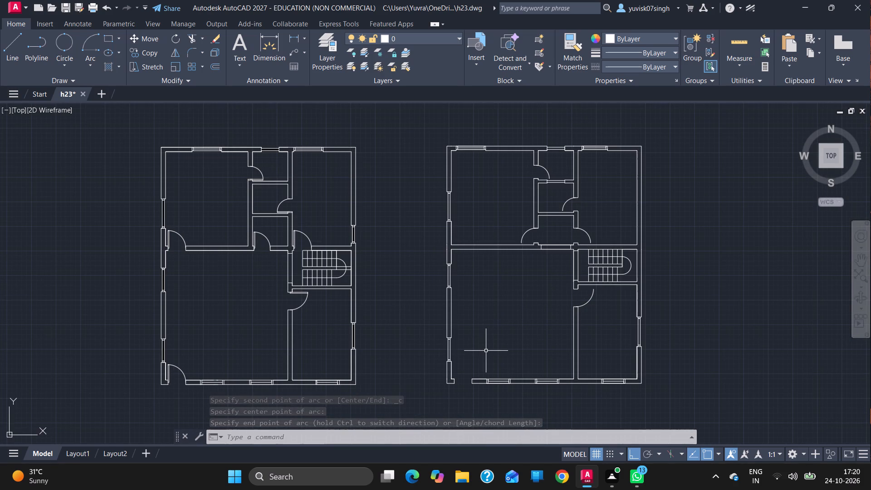
pyautogui.click(91, 37)
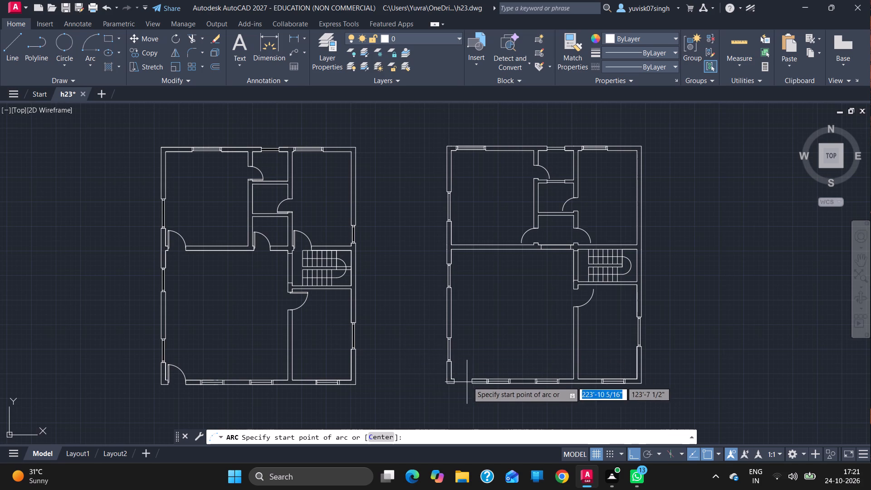
pyautogui.keyDown('ctrl'); pyautogui.scroll(2, 470, 381); pyautogui.keyUp('ctrl')
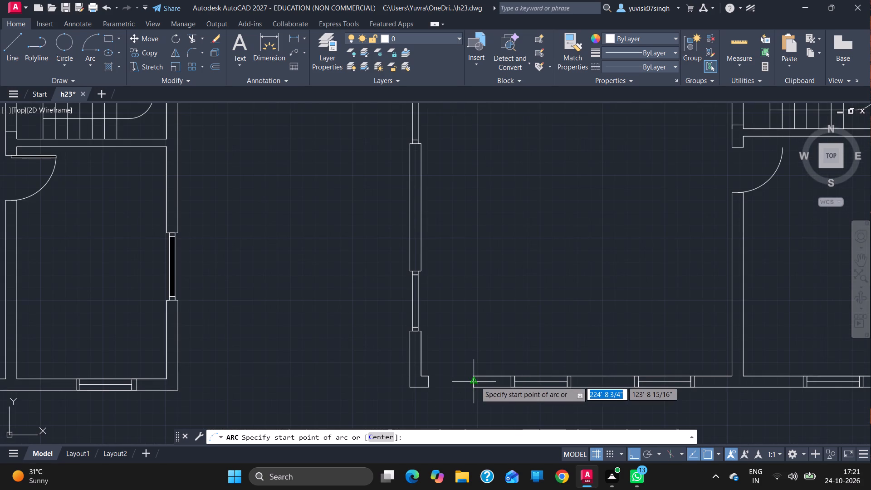
pyautogui.moveTo(474, 382); pyautogui.dragTo(431, 384)
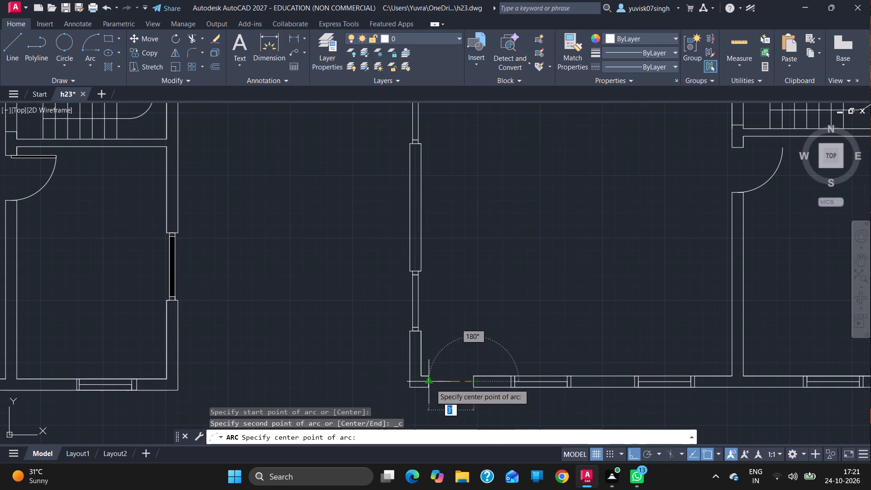
pyautogui.moveTo(431, 384); pyautogui.dragTo(447, 326)
pyautogui.click(447, 326)
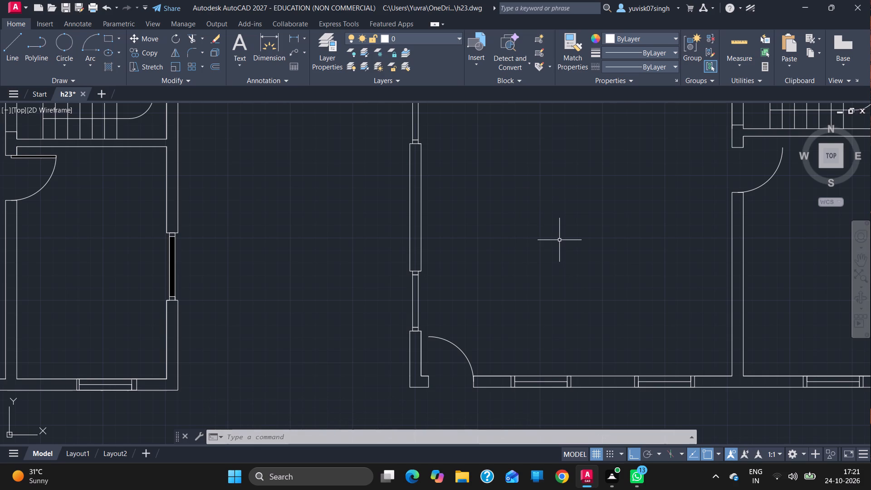
# Draw a 3' by 2" door leaf at the southwest entrance, running north from the west jamb's midpoint to the swing's end.
pyautogui.keyDown('ctrl'); pyautogui.scroll(-2, 559, 240); pyautogui.keyUp('ctrl')
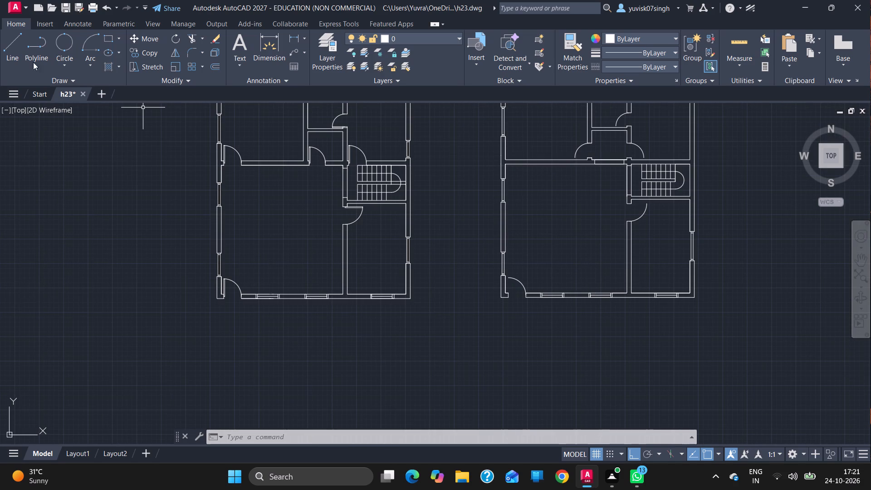
pyautogui.click(19, 53)
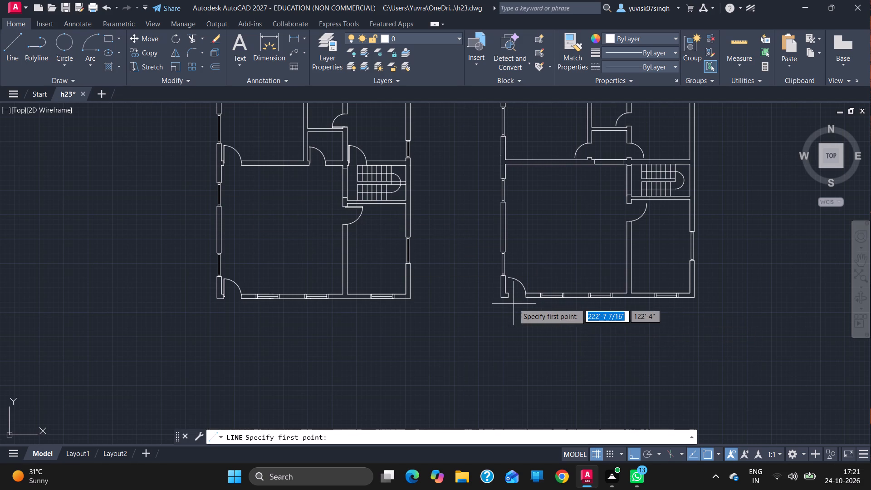
pyautogui.keyDown('ctrl'); pyautogui.scroll(5, 514, 304); pyautogui.keyUp('ctrl')
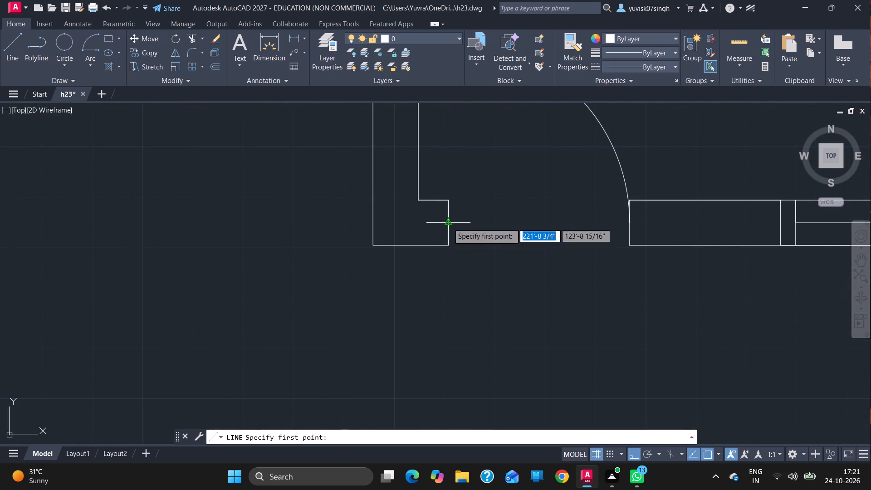
pyautogui.click(448, 223)
pyautogui.keyDown('ctrl'); pyautogui.scroll(-3, 448, 223); pyautogui.keyUp('ctrl')
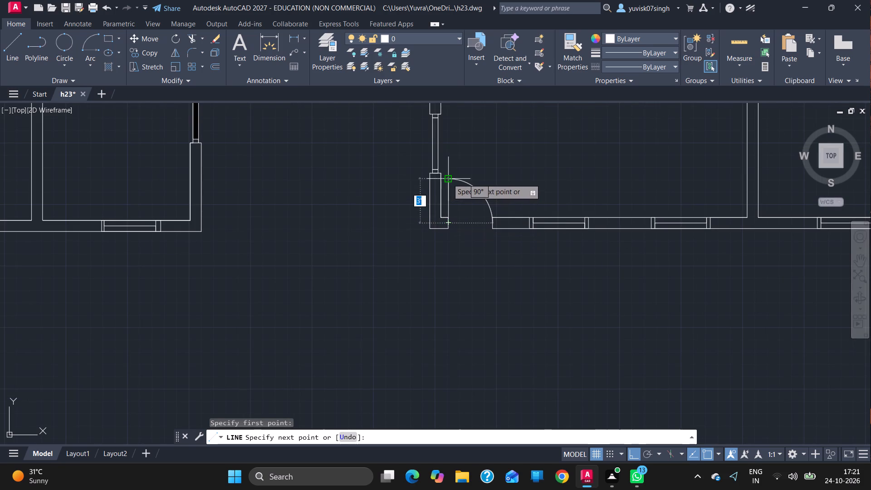
pyautogui.moveTo(448, 179); pyautogui.dragTo(517, 181)
pyautogui.press('2')
pyautogui.press('Return')
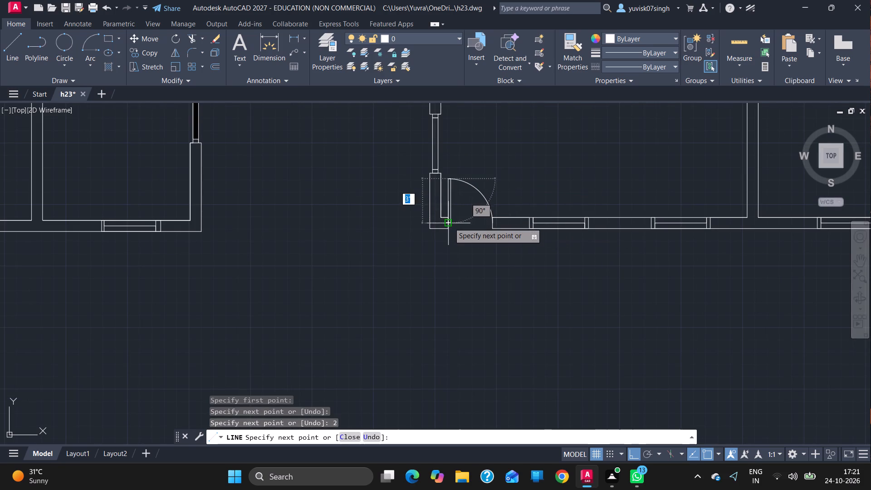
pyautogui.write("3'")
pyautogui.press('Return')
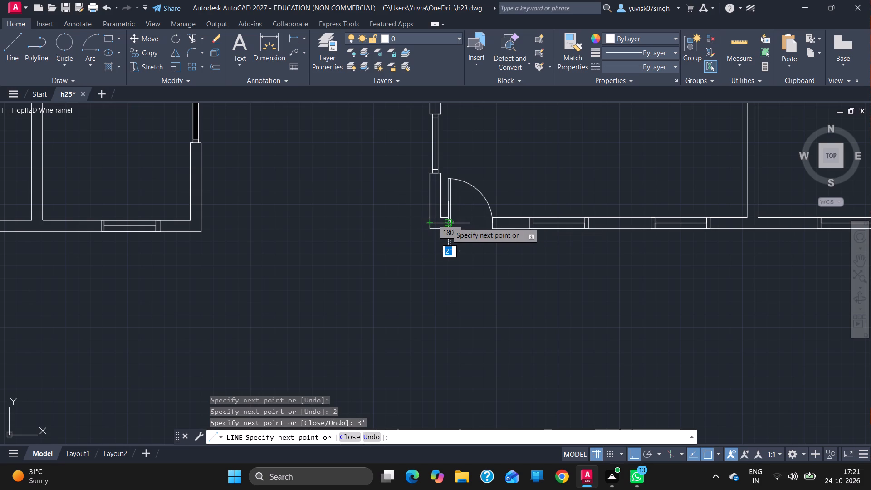
pyautogui.click(446, 222)
pyautogui.press('Escape')
# Draw a 3' by 2" door leaf in the doorway south of the staircase, running east from the north jamb's midpoint to the swing's end.
pyautogui.keyDown('ctrl'); pyautogui.scroll(-2, 546, 154); pyautogui.keyUp('ctrl')
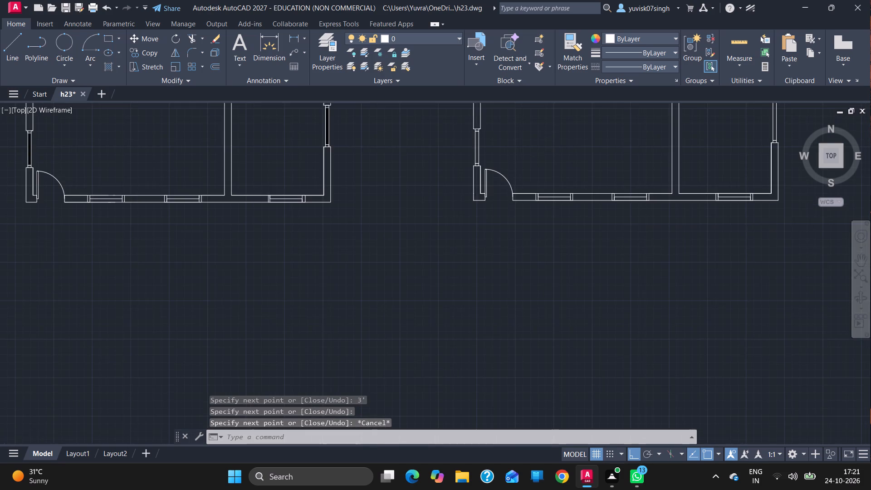
pyautogui.click(856, 263)
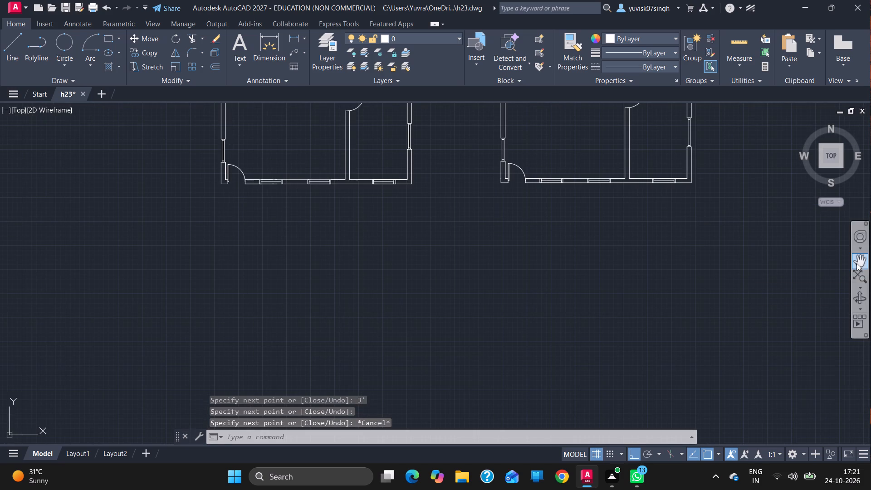
pyautogui.moveTo(629, 152); pyautogui.dragTo(519, 377)
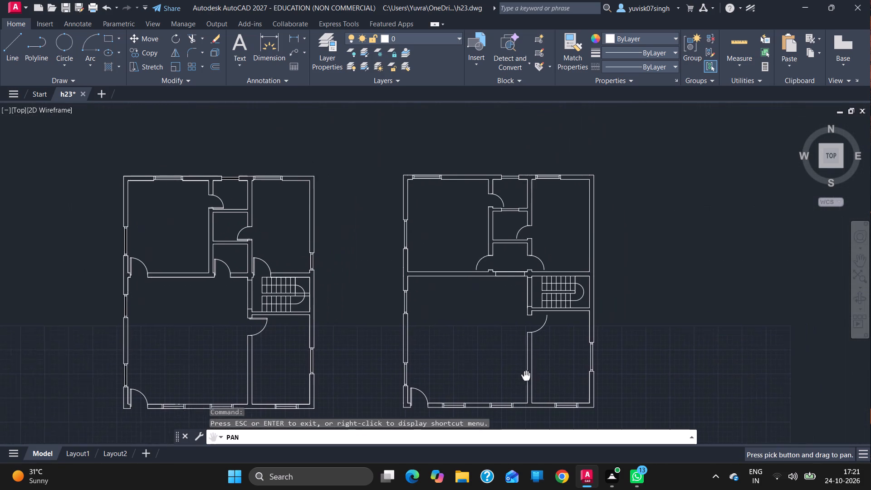
pyautogui.moveTo(519, 377); pyautogui.dragTo(458, 382)
pyautogui.keyDown('ctrl'); pyautogui.scroll(3, 458, 382); pyautogui.keyUp('ctrl')
pyautogui.moveTo(495, 319); pyautogui.dragTo(447, 426)
pyautogui.press('Escape')
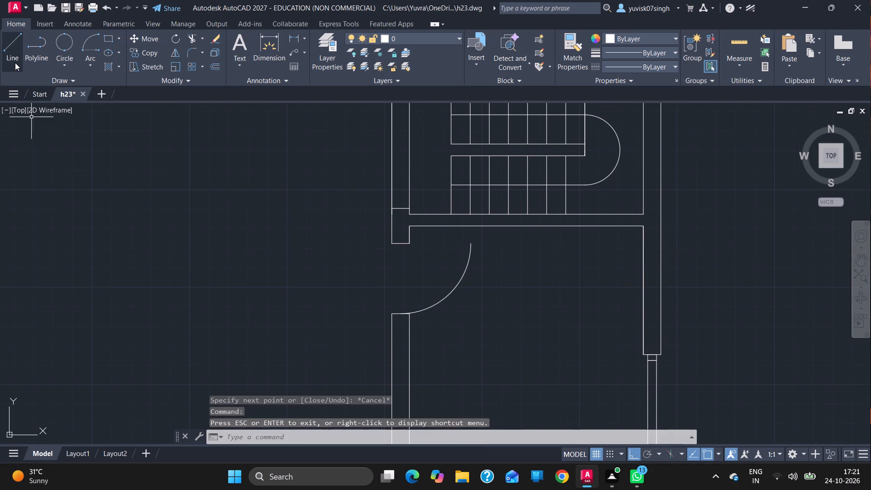
pyautogui.click(15, 63)
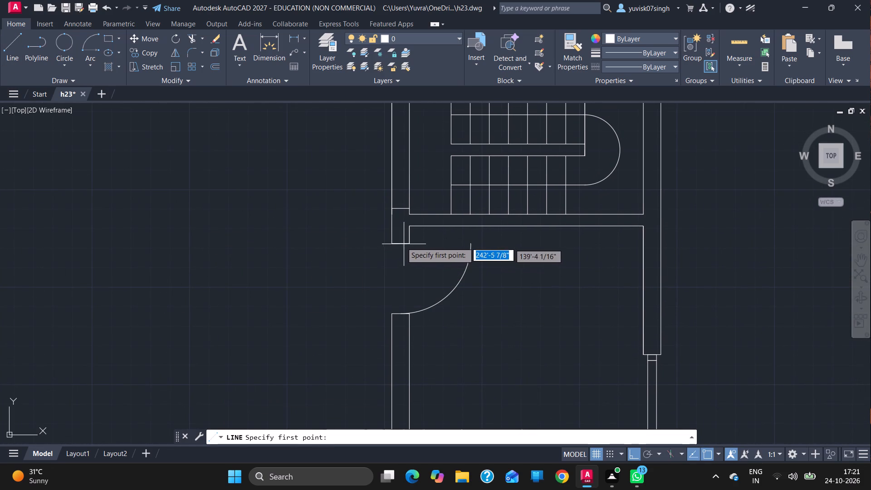
pyautogui.moveTo(399, 244); pyautogui.dragTo(480, 250)
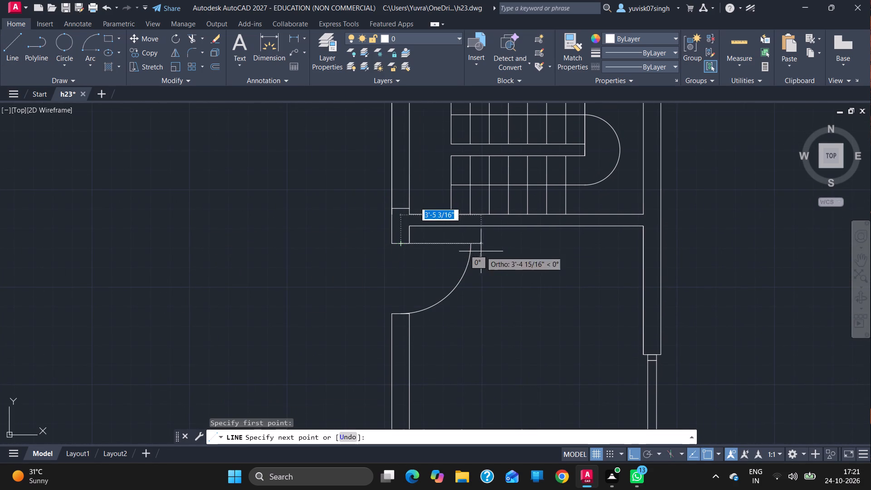
pyautogui.moveTo(480, 250); pyautogui.dragTo(470, 244)
pyautogui.moveTo(470, 244); pyautogui.dragTo(462, 366)
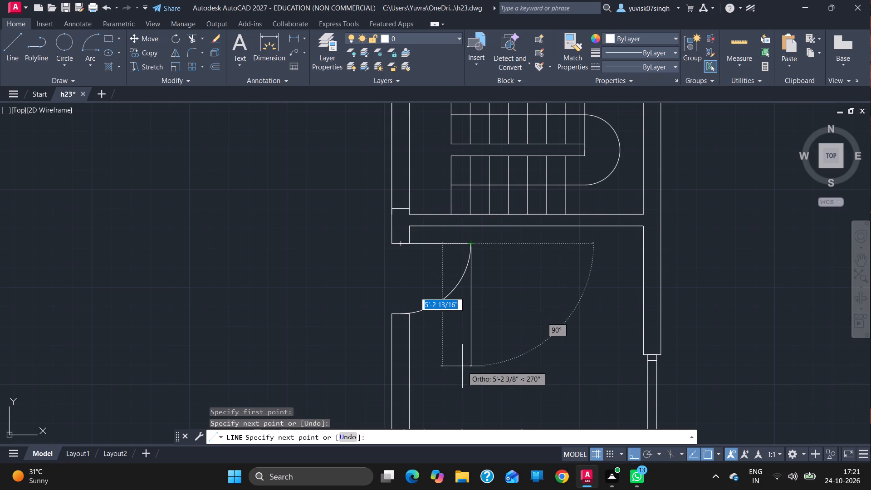
pyautogui.press('2')
pyautogui.press('Return')
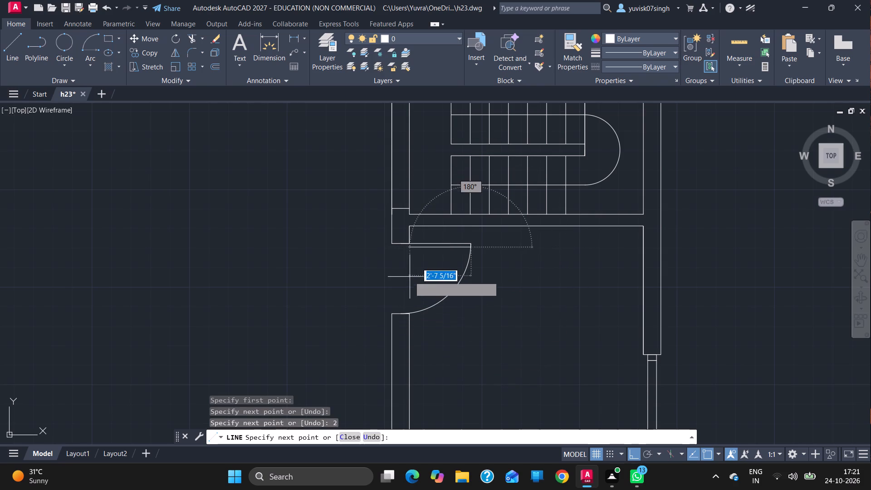
pyautogui.write("3'")
pyautogui.press('Return')
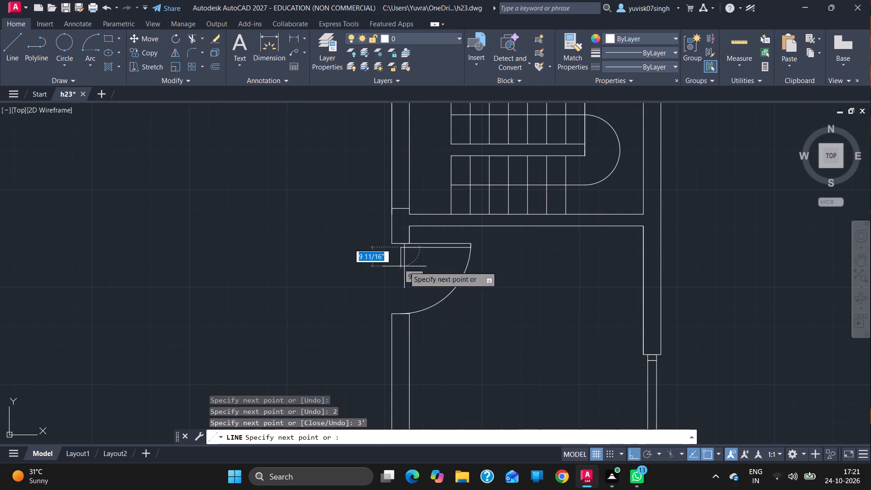
pyautogui.click(399, 240)
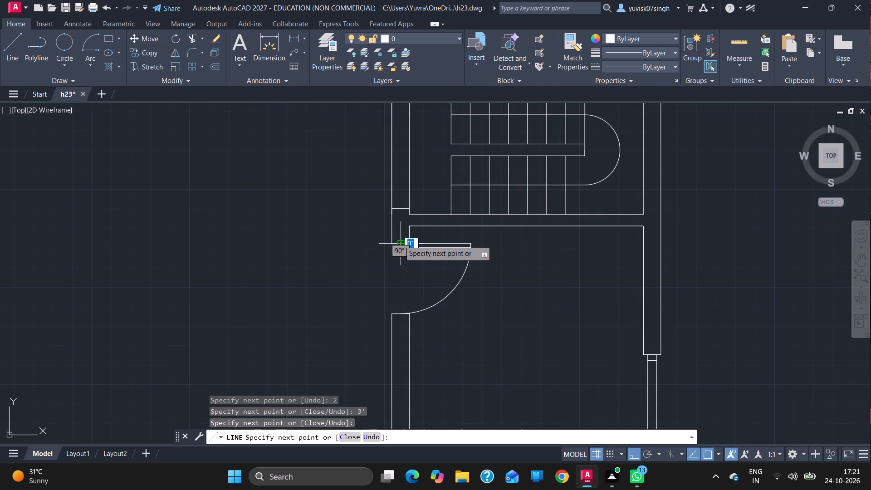
pyautogui.press('Escape')
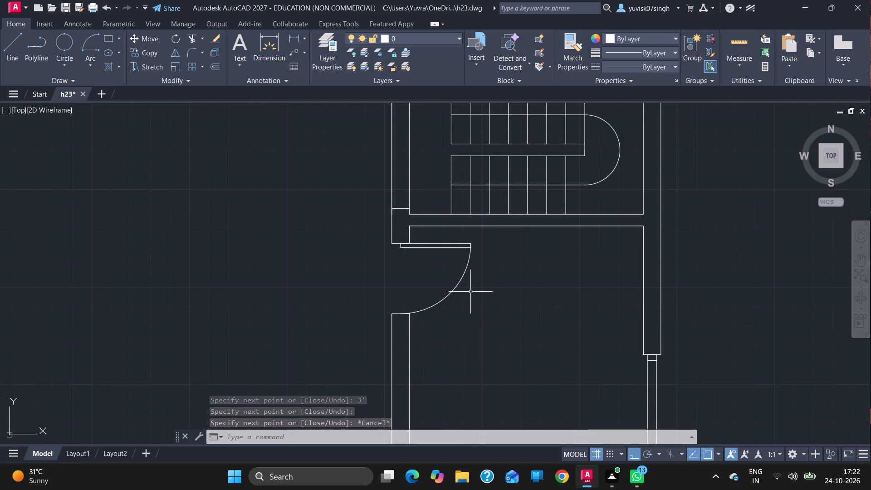
# Draw a 2'6" by 2" door leaf in the lobby's east doorway, running east from the south jamb's midpoint to the swing's end.
pyautogui.keyDown('ctrl'); pyautogui.scroll(-2, 470, 292); pyautogui.keyUp('ctrl')
pyautogui.keyDown('ctrl'); pyautogui.scroll(2, 468, 185); pyautogui.keyUp('ctrl')
pyautogui.click(8, 53)
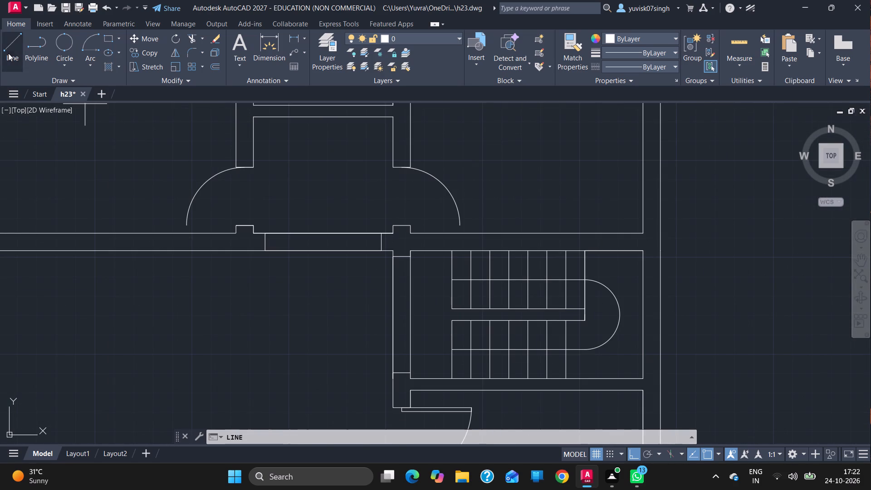
pyautogui.moveTo(400, 222); pyautogui.dragTo(459, 226)
pyautogui.moveTo(459, 226); pyautogui.dragTo(459, 119)
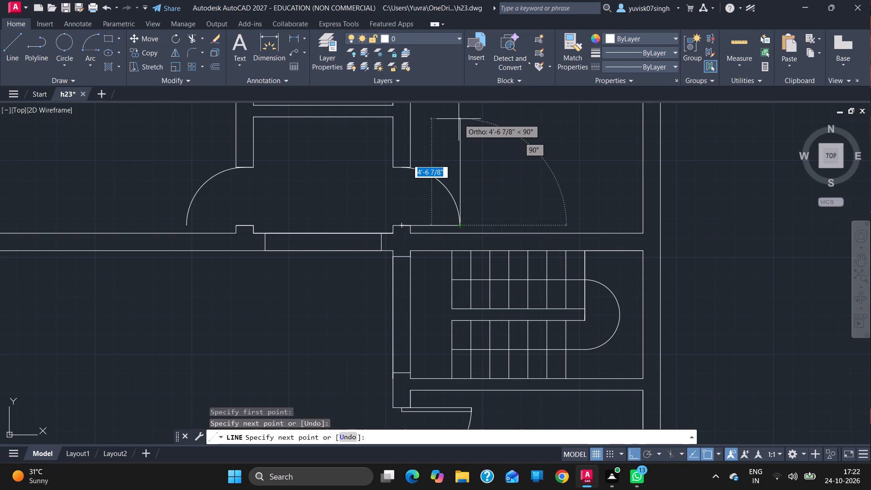
pyautogui.press('2')
pyautogui.press('Return')
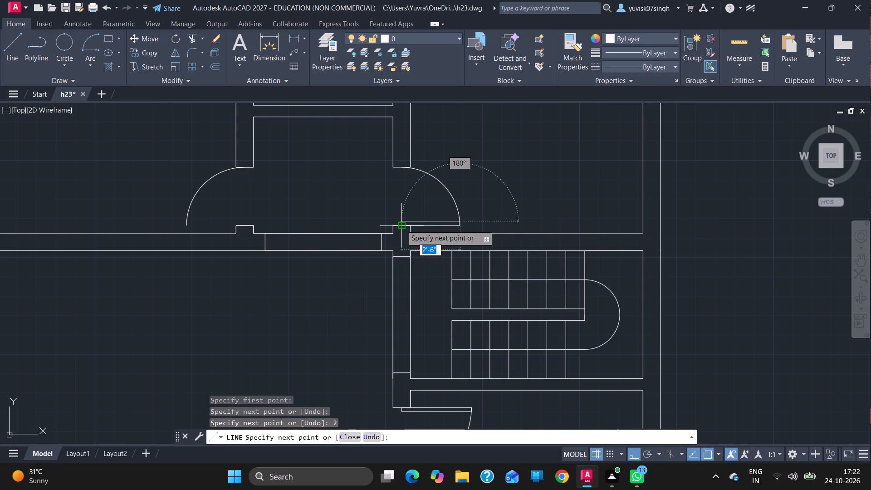
pyautogui.write("2'6")
pyautogui.press('Return')
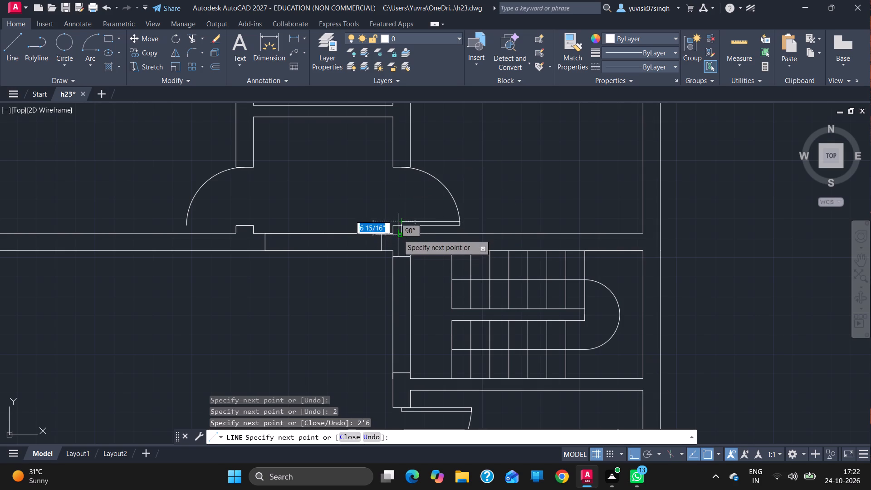
pyautogui.click(399, 227)
pyautogui.press('Escape')
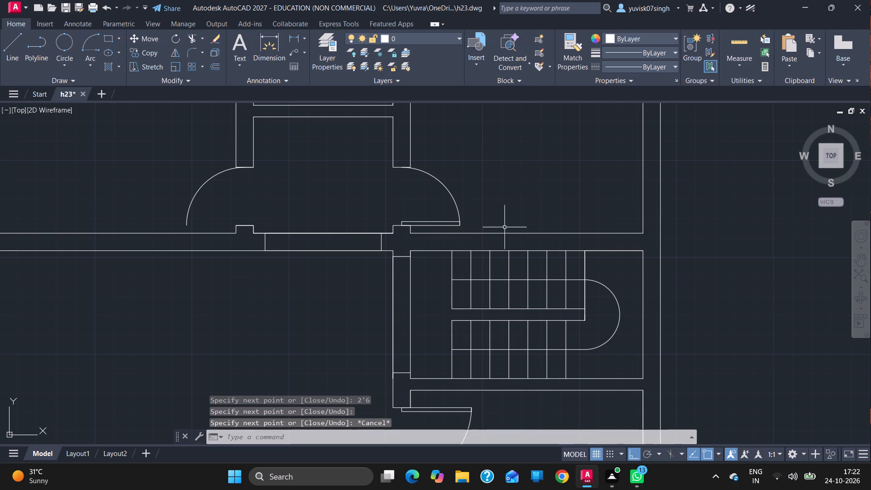
# Draw a 2'6" by 2" door leaf in the lobby's west doorway, running west from the south jamb's midpoint to the swing's end.
pyautogui.click(10, 46)
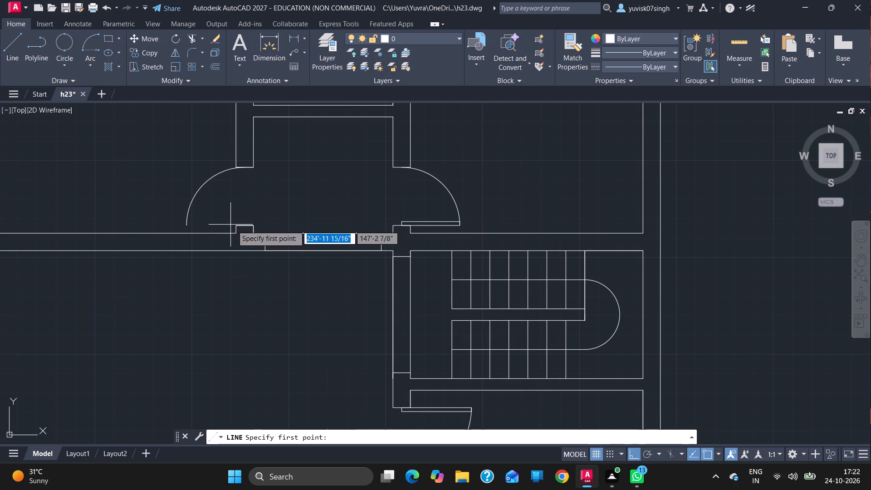
pyautogui.moveTo(244, 228); pyautogui.dragTo(186, 225)
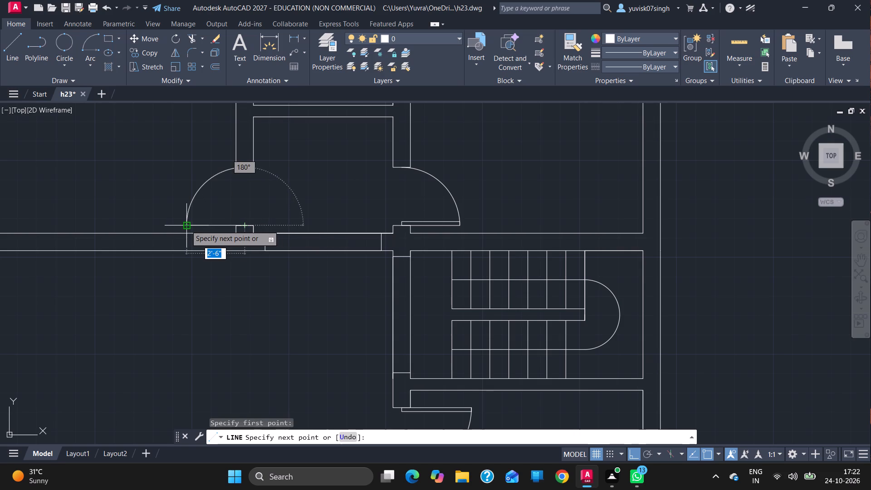
pyautogui.moveTo(186, 225); pyautogui.dragTo(186, 225)
pyautogui.moveTo(186, 225); pyautogui.dragTo(186, 167)
pyautogui.press('2')
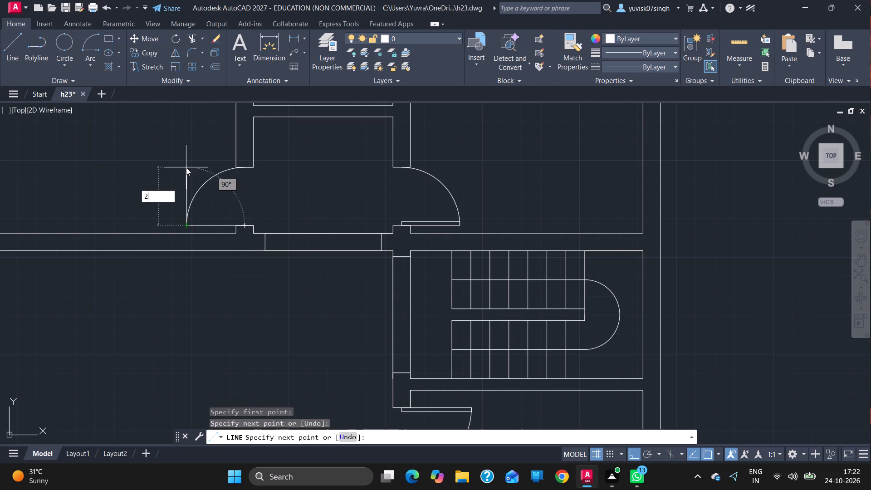
pyautogui.press('Return')
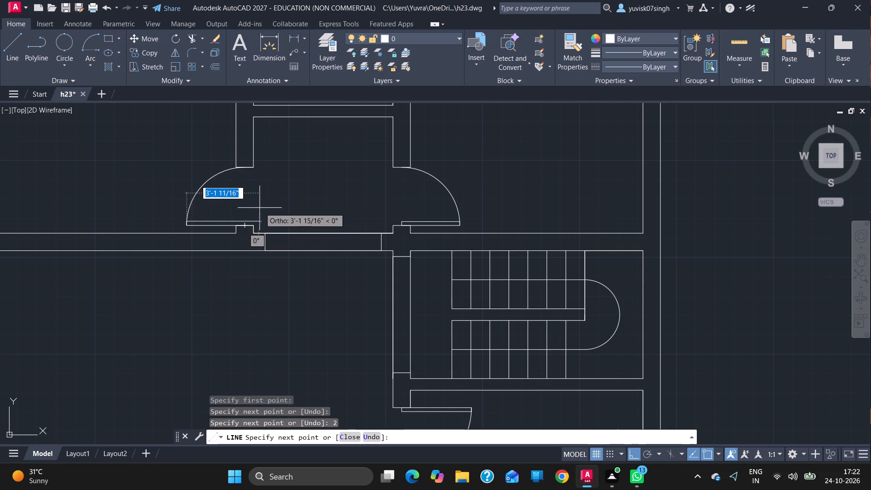
pyautogui.press('2')
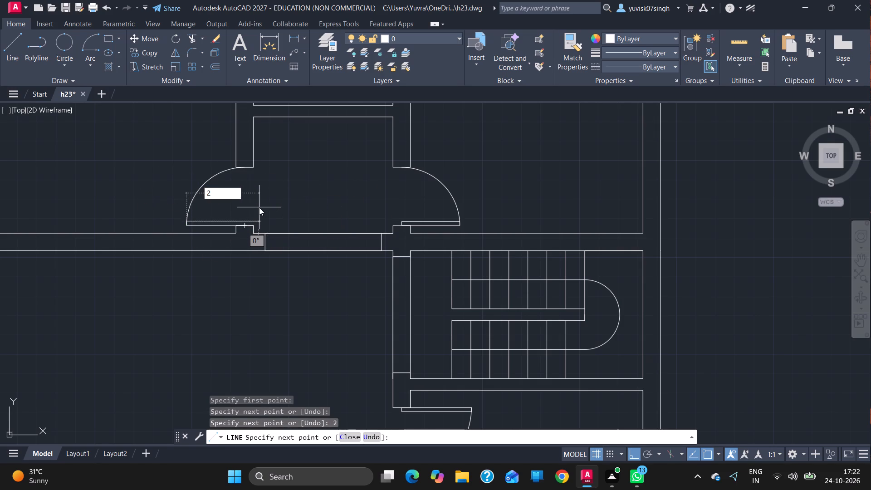
pyautogui.write("'6")
pyautogui.press('Return')
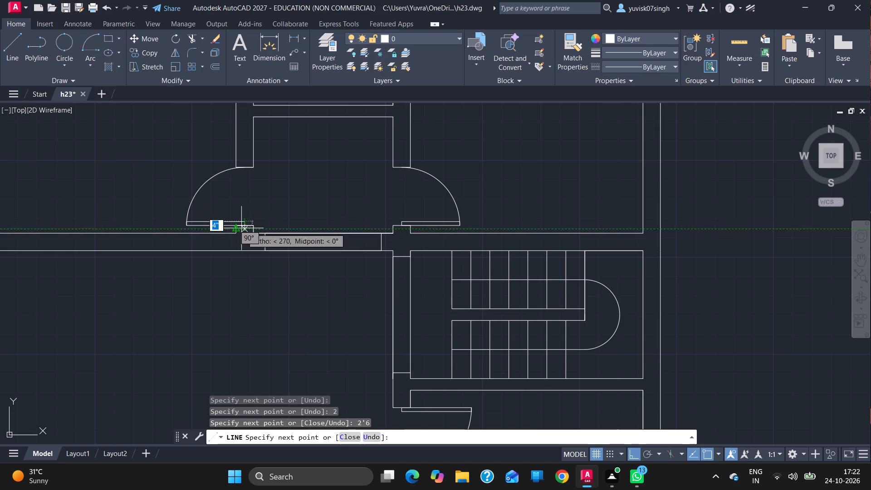
pyautogui.click(245, 229)
pyautogui.press('Escape')
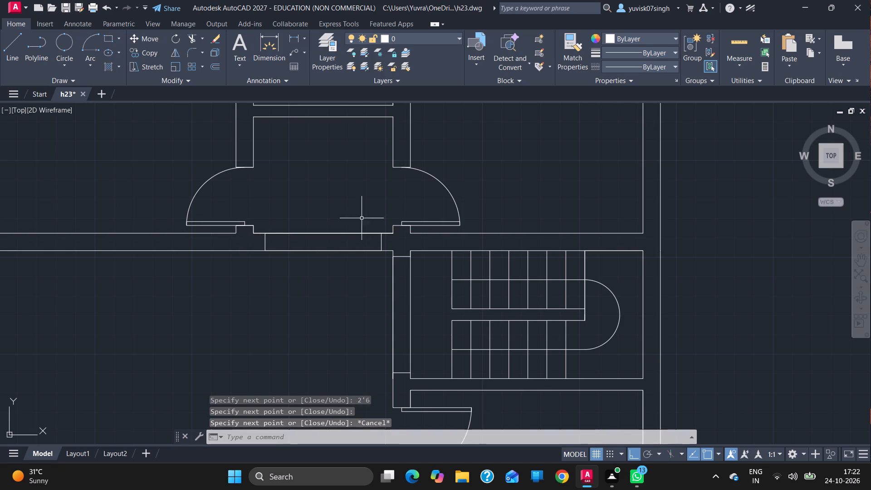
# Draw a 2'3" by 2" door leaf in the middle small room's east doorway, running west from the south jamb's midpoint to the swing's end.
pyautogui.keyDown('ctrl'); pyautogui.scroll(-4, 336, 203); pyautogui.keyUp('ctrl')
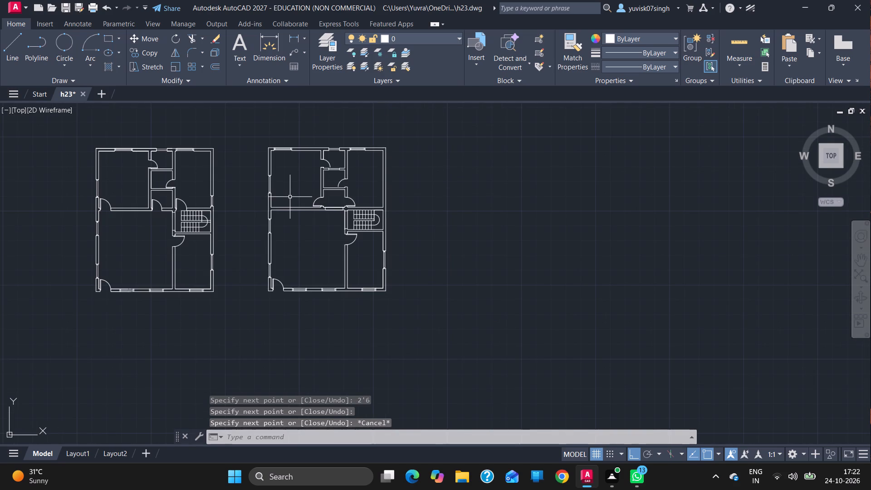
pyautogui.keyDown('ctrl'); pyautogui.scroll(2, 367, 184); pyautogui.keyUp('ctrl')
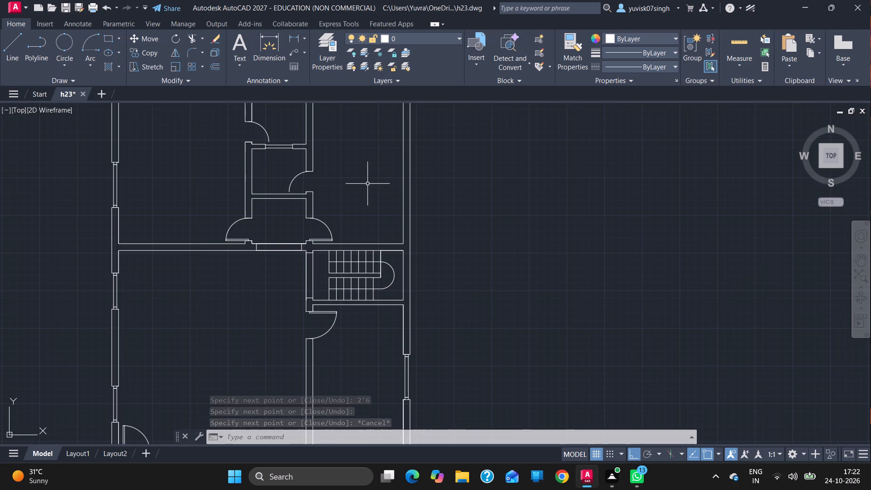
pyautogui.keyDown('ctrl'); pyautogui.scroll(4, 333, 181); pyautogui.keyUp('ctrl')
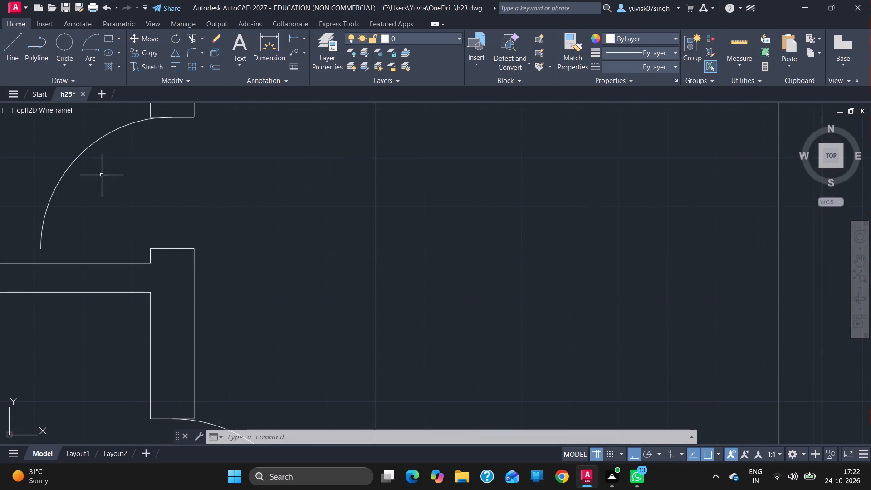
pyautogui.click(13, 42)
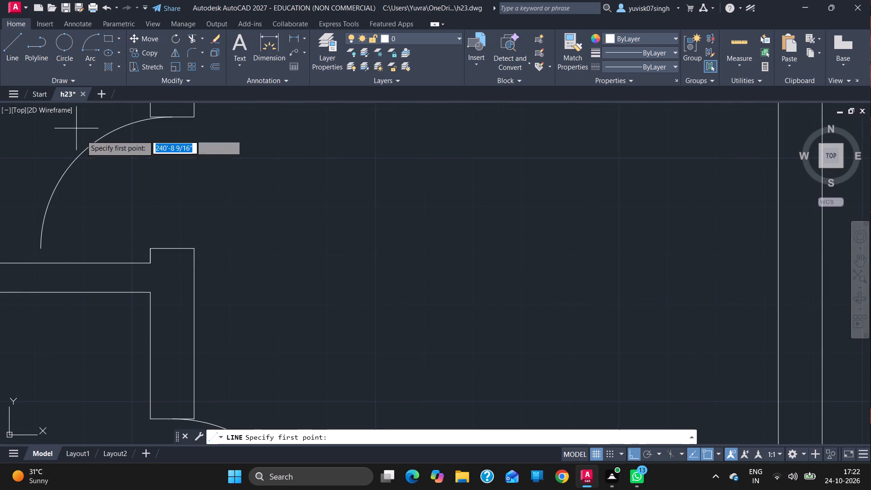
pyautogui.moveTo(174, 248); pyautogui.dragTo(42, 249)
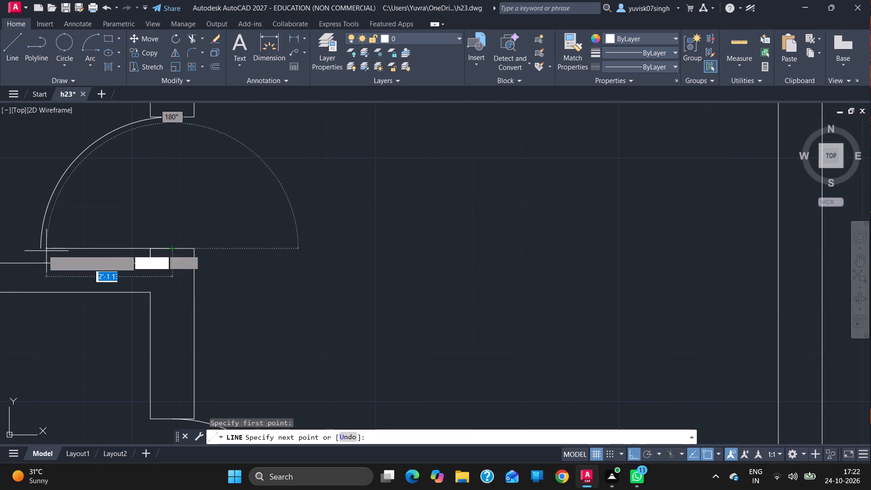
pyautogui.moveTo(42, 249); pyautogui.dragTo(40, 248)
pyautogui.moveTo(40, 248); pyautogui.dragTo(39, 161)
pyautogui.press('2')
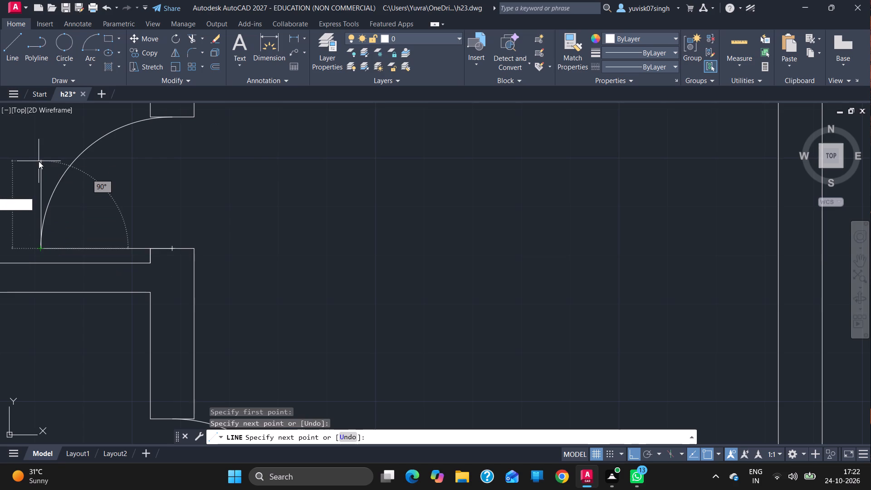
pyautogui.press('Return')
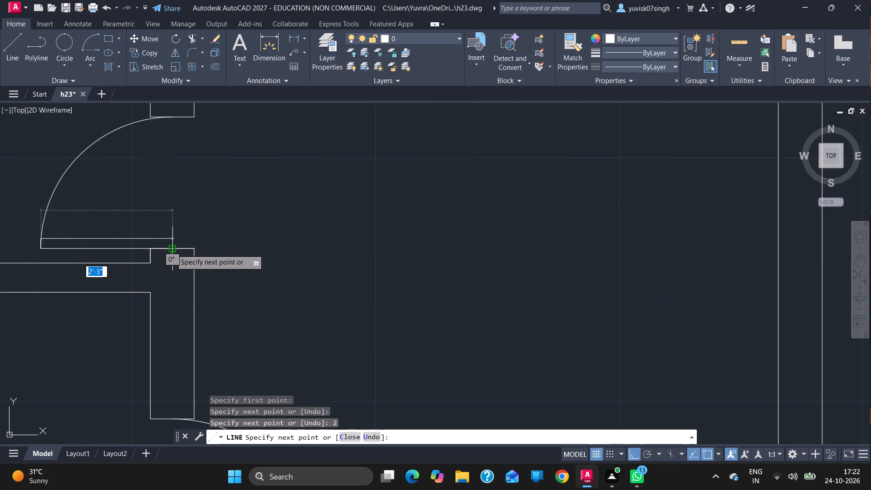
pyautogui.write("2'3")
pyautogui.press('Return')
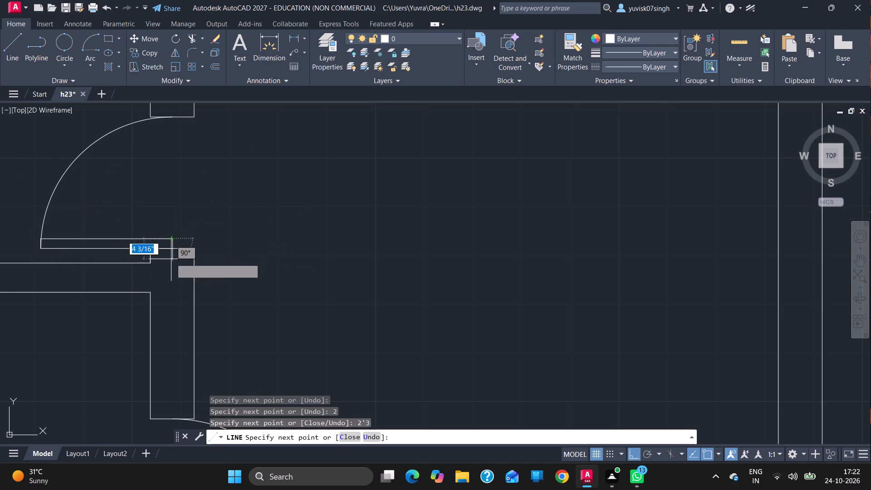
pyautogui.click(173, 250)
pyautogui.press('Escape')
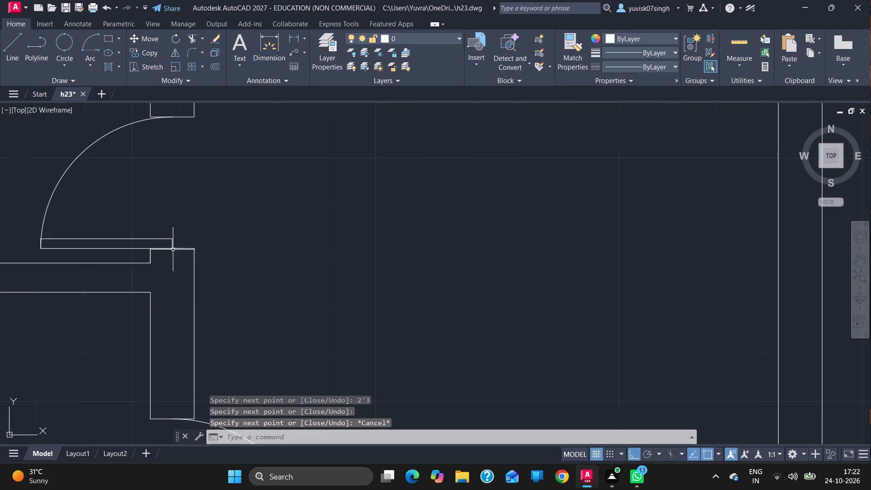
# Draw a 2'3" by 2" door leaf in the north small room's west doorway, running east from the south jamb's midpoint to the swing's end.
pyautogui.keyDown('ctrl'); pyautogui.scroll(-3, 403, 229); pyautogui.keyUp('ctrl')
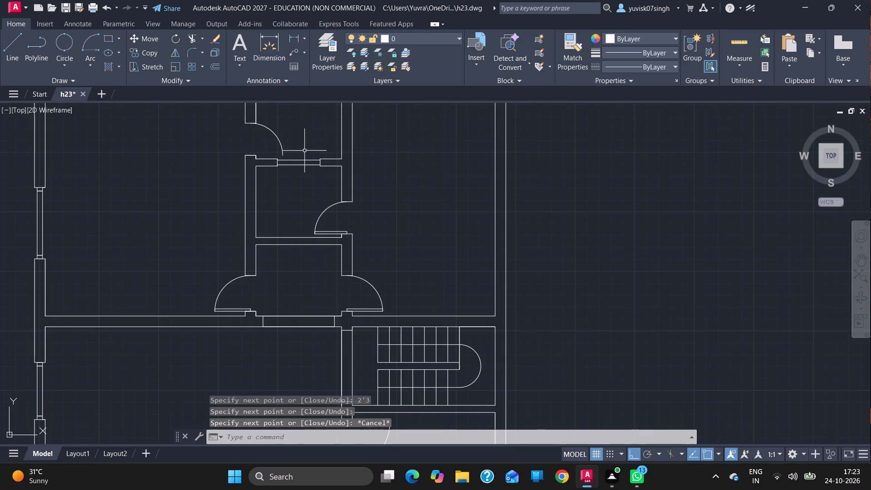
pyautogui.click(11, 42)
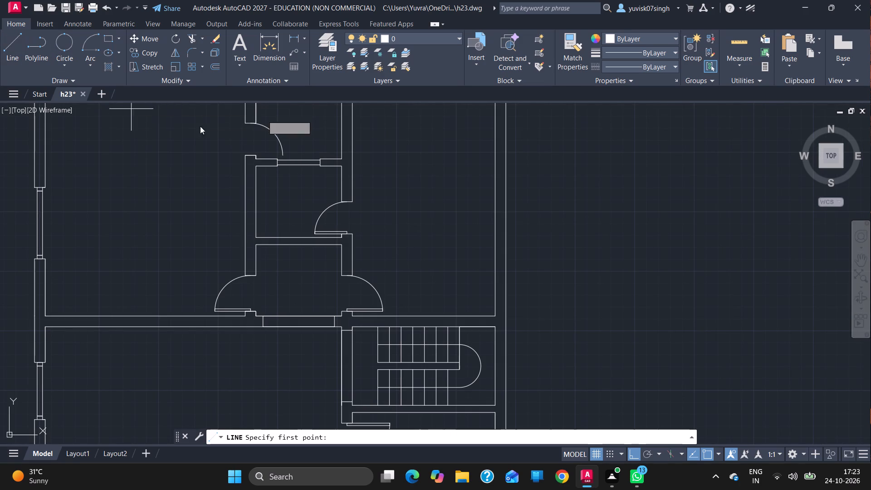
pyautogui.click(252, 152)
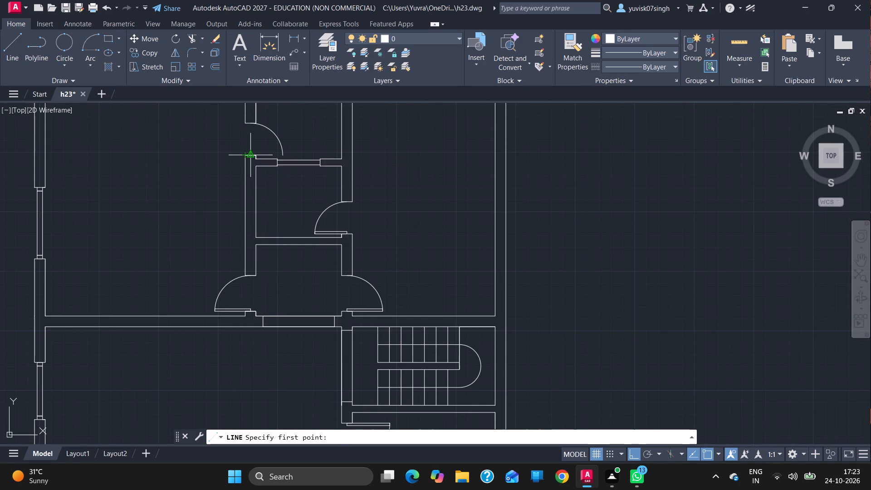
pyautogui.moveTo(285, 154); pyautogui.dragTo(285, 126)
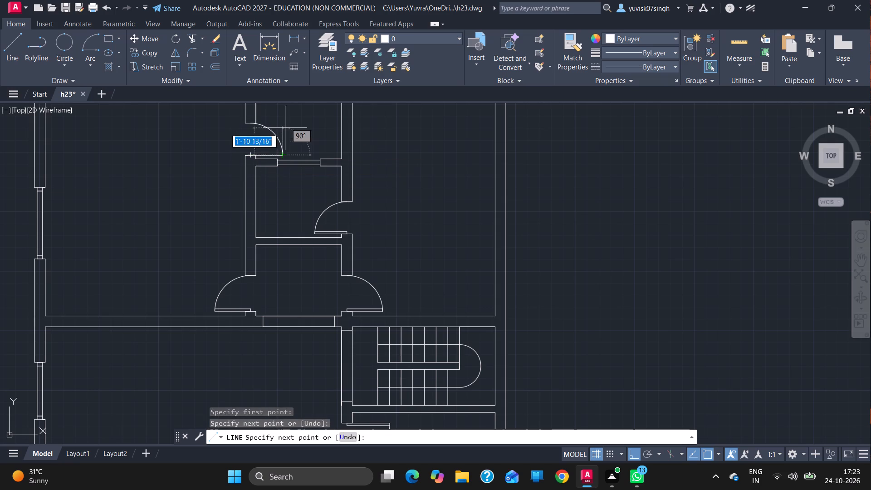
pyautogui.moveTo(285, 126); pyautogui.dragTo(285, 125)
pyautogui.press('2')
pyautogui.press('Return')
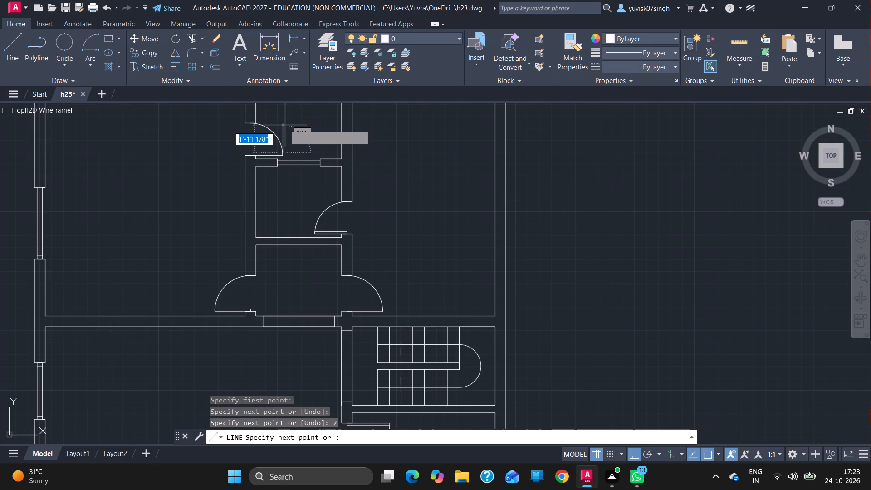
pyautogui.keyDown('ctrl'); pyautogui.scroll(2, 236, 142); pyautogui.keyUp('ctrl')
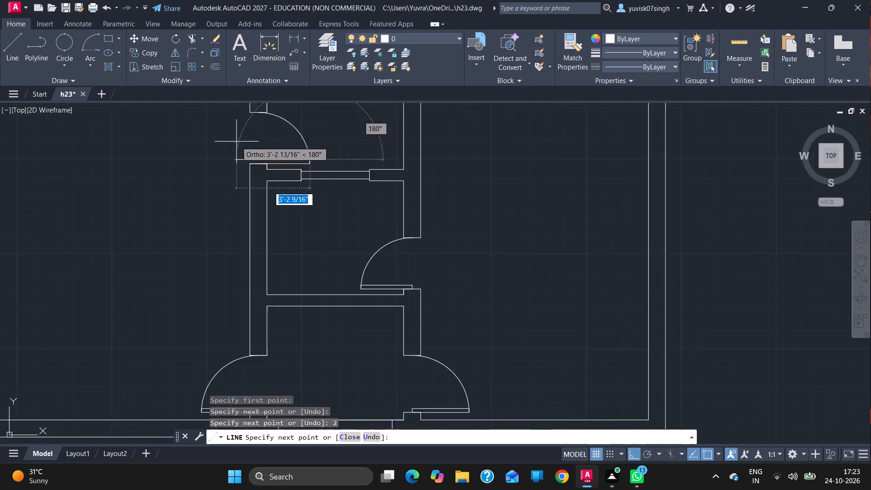
pyautogui.keyDown('ctrl'); pyautogui.scroll(2, 236, 142); pyautogui.keyUp('ctrl')
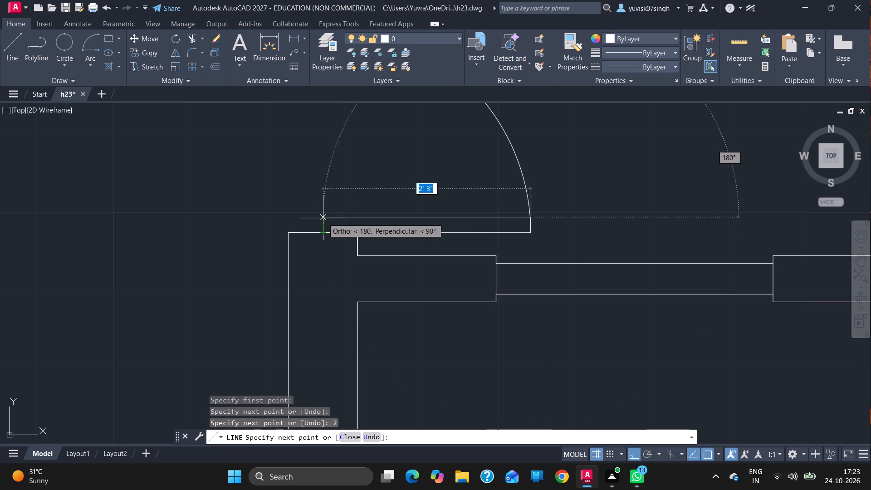
pyautogui.write("2'3")
pyautogui.press('Return')
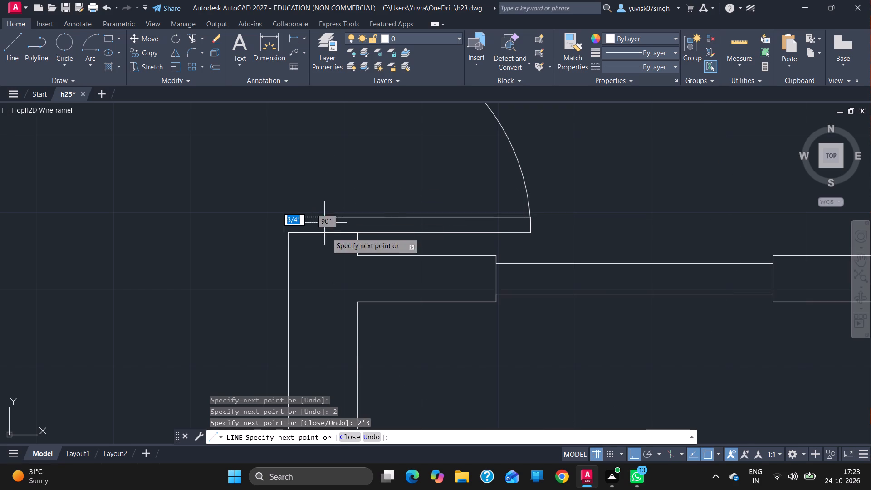
pyautogui.click(325, 234)
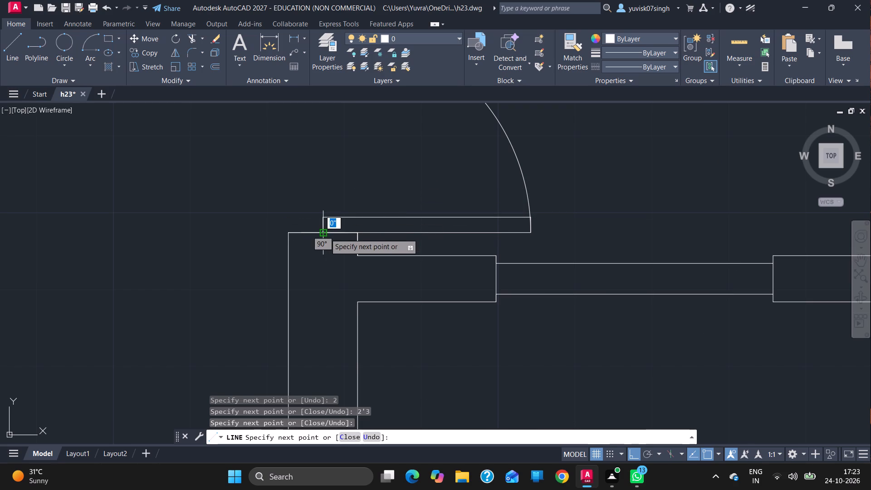
pyautogui.press('Escape')
# Start a solid black hatch in the new plan, filling the north small room's exterior window and the window between the two small rooms.
pyautogui.keyDown('ctrl'); pyautogui.scroll(-4, 637, 218); pyautogui.keyUp('ctrl')
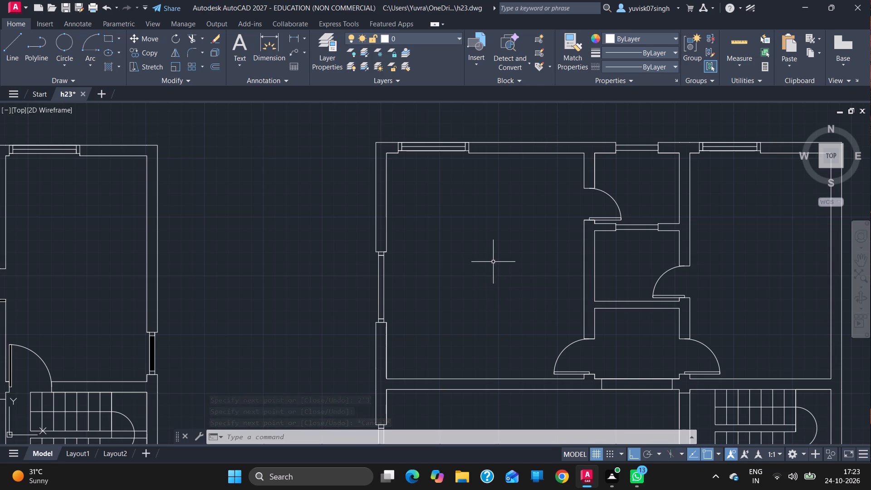
pyautogui.keyDown('ctrl'); pyautogui.scroll(-1, 493, 262); pyautogui.keyUp('ctrl')
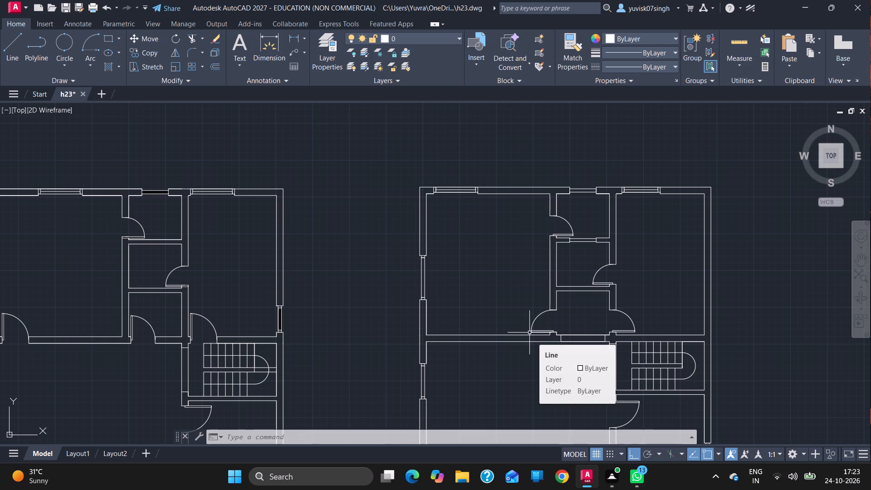
pyautogui.press('h')
pyautogui.press('Return')
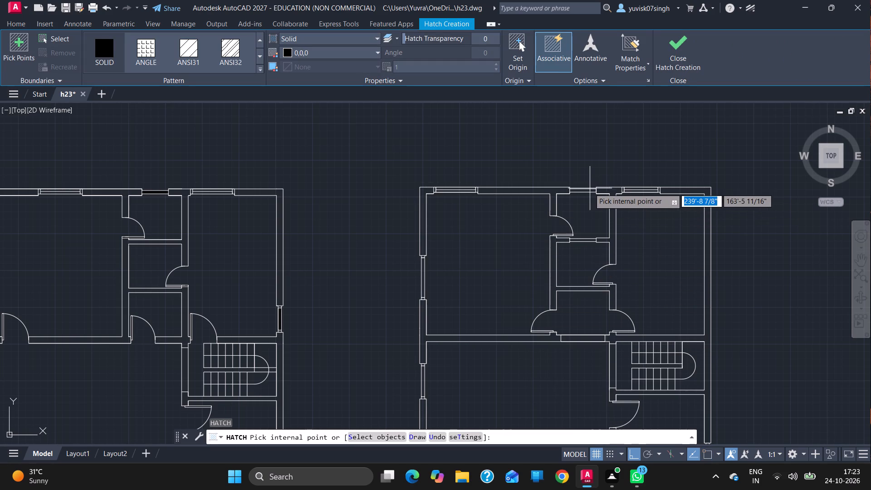
pyautogui.click(582, 190)
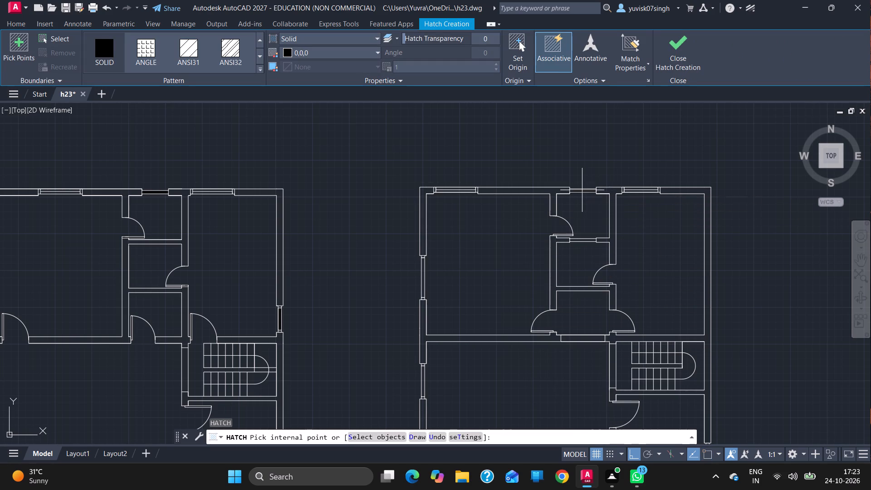
pyautogui.click(580, 240)
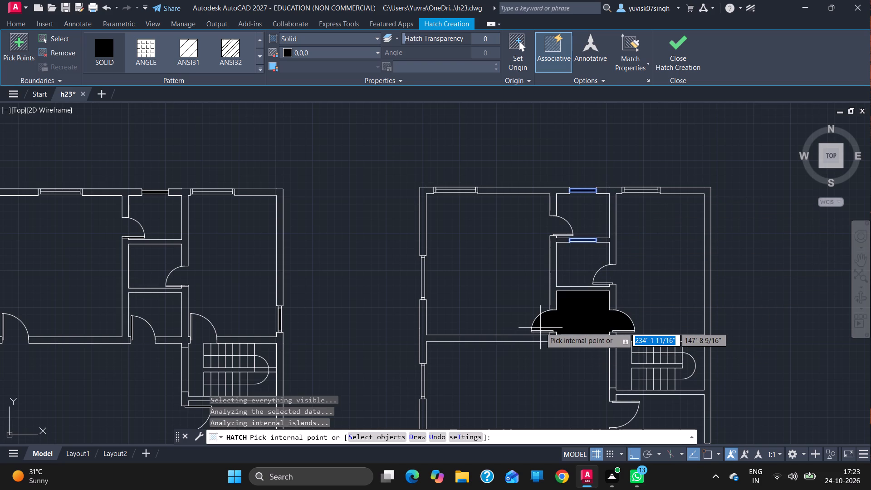
# Add the lobby's west and east door leaves and the southwest entrance door leaf to the new plan's solid black hatch.
pyautogui.keyDown('ctrl'); pyautogui.scroll(3, 540, 328); pyautogui.keyUp('ctrl')
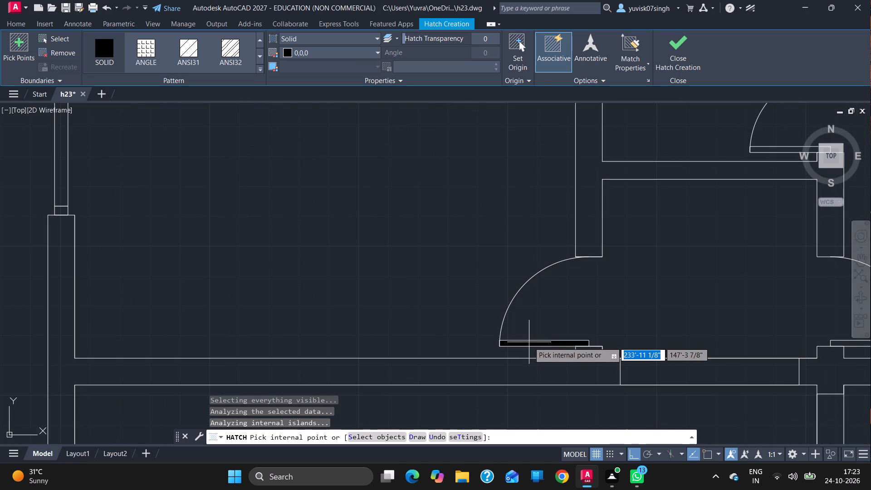
pyautogui.click(529, 342)
pyautogui.keyDown('ctrl'); pyautogui.scroll(-4, 643, 320); pyautogui.keyUp('ctrl')
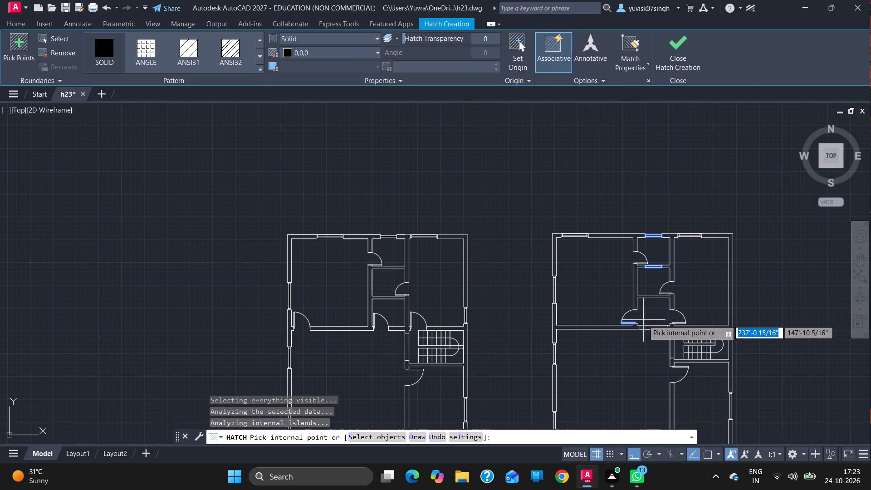
pyautogui.keyDown('ctrl'); pyautogui.scroll(2, 692, 322); pyautogui.keyUp('ctrl')
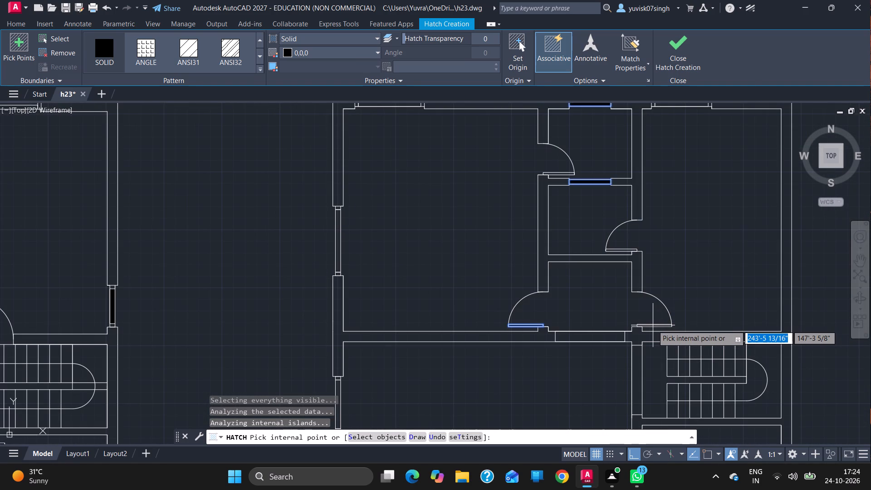
pyautogui.click(653, 325)
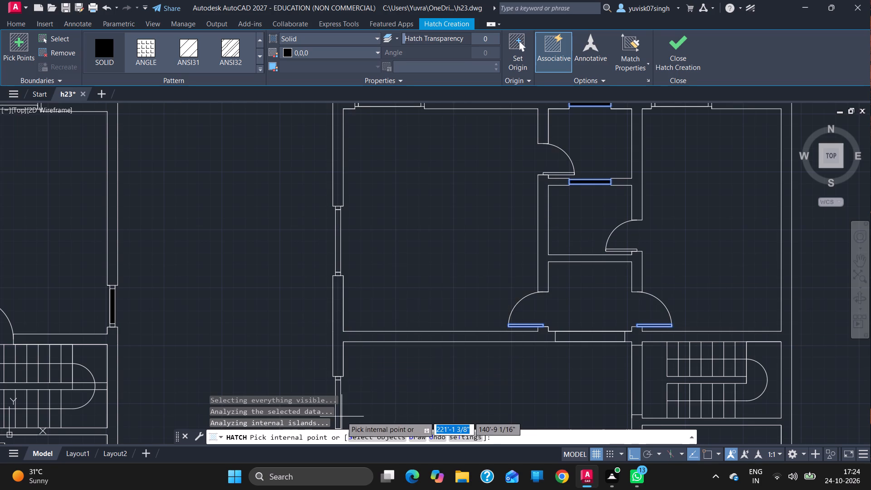
pyautogui.keyDown('ctrl'); pyautogui.scroll(-3, 450, 250); pyautogui.keyUp('ctrl')
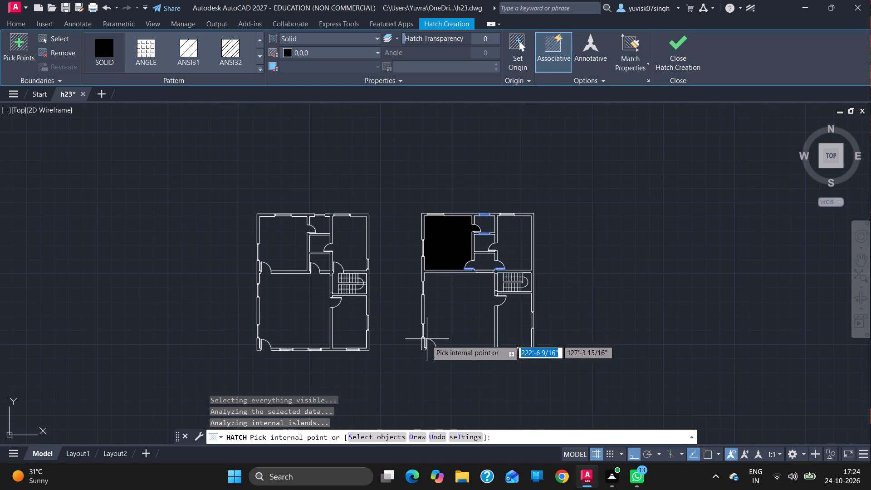
pyautogui.keyDown('ctrl'); pyautogui.scroll(4, 427, 342); pyautogui.keyUp('ctrl')
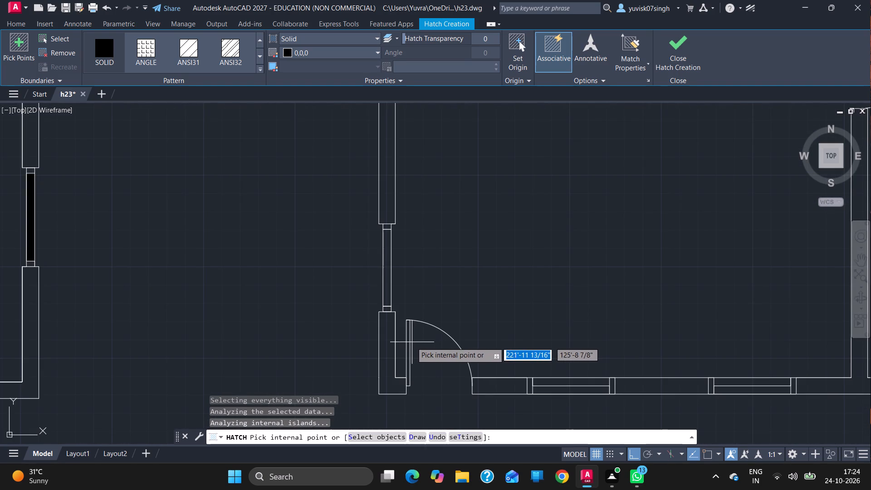
pyautogui.click(408, 344)
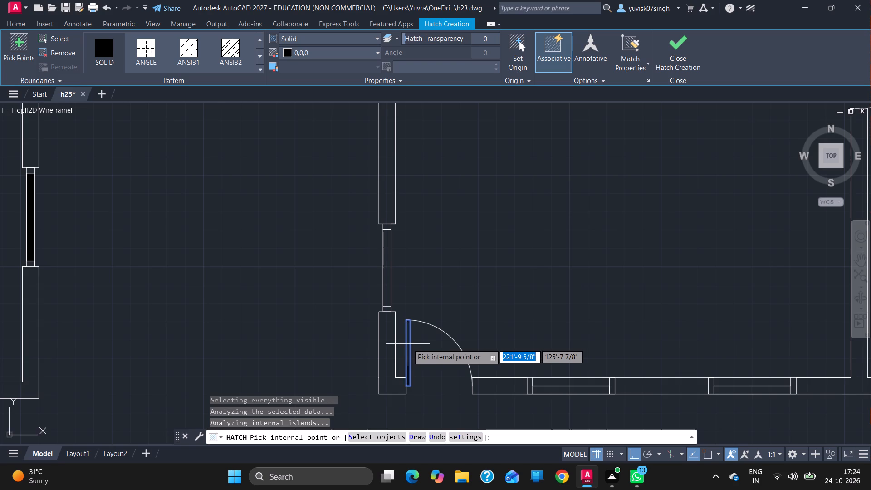
# Hatch the southeast room's east window and its door leaf in solid black, and finish the hatch.
pyautogui.keyDown('ctrl'); pyautogui.scroll(-4, 537, 342); pyautogui.keyUp('ctrl')
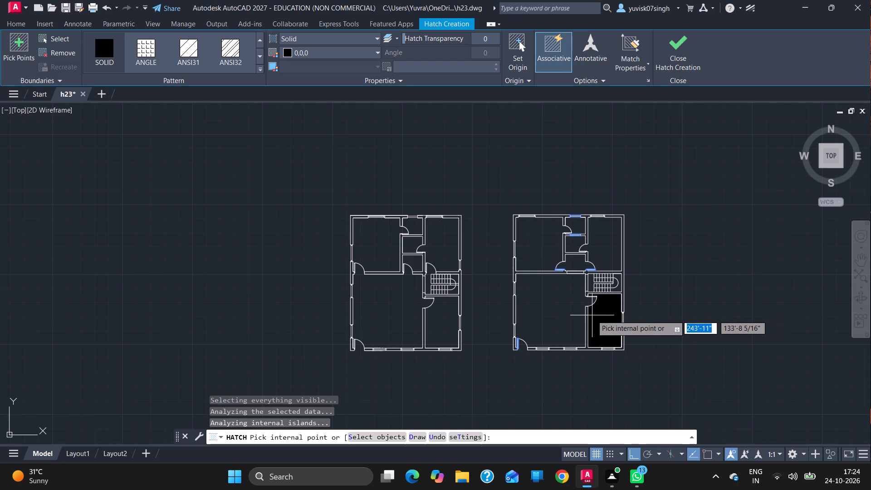
pyautogui.keyDown('ctrl'); pyautogui.scroll(2, 592, 315); pyautogui.keyUp('ctrl')
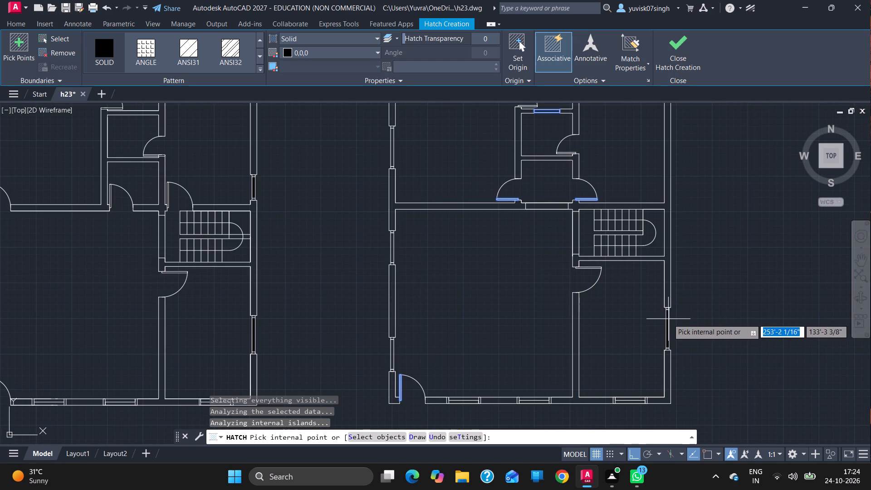
pyautogui.click(668, 319)
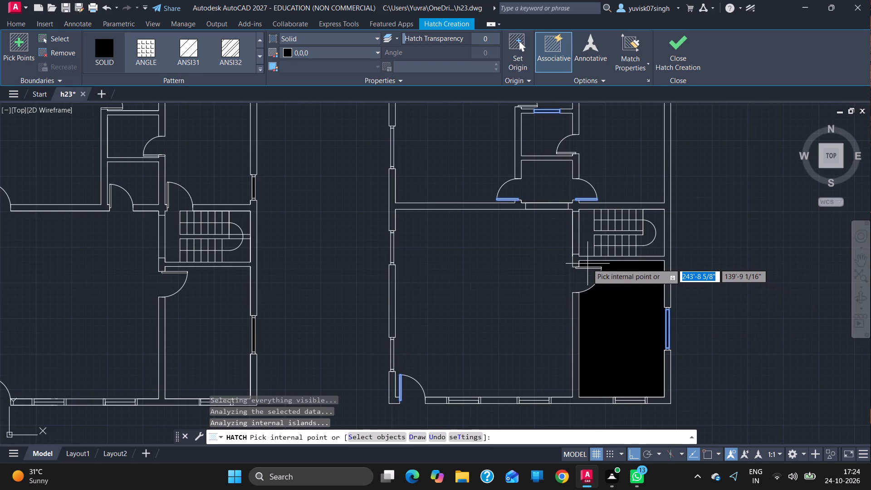
pyautogui.keyDown('ctrl'); pyautogui.scroll(3, 587, 264); pyautogui.keyUp('ctrl')
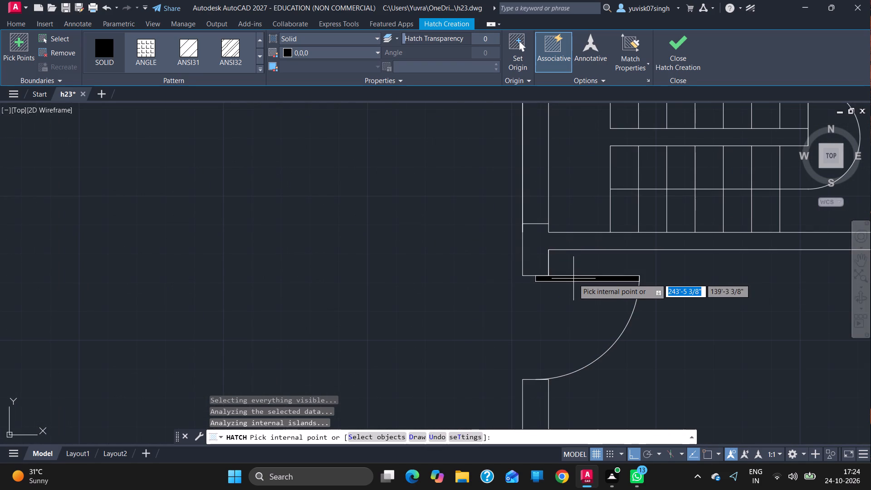
pyautogui.click(573, 279)
pyautogui.keyDown('ctrl'); pyautogui.scroll(-5, 573, 279); pyautogui.keyUp('ctrl')
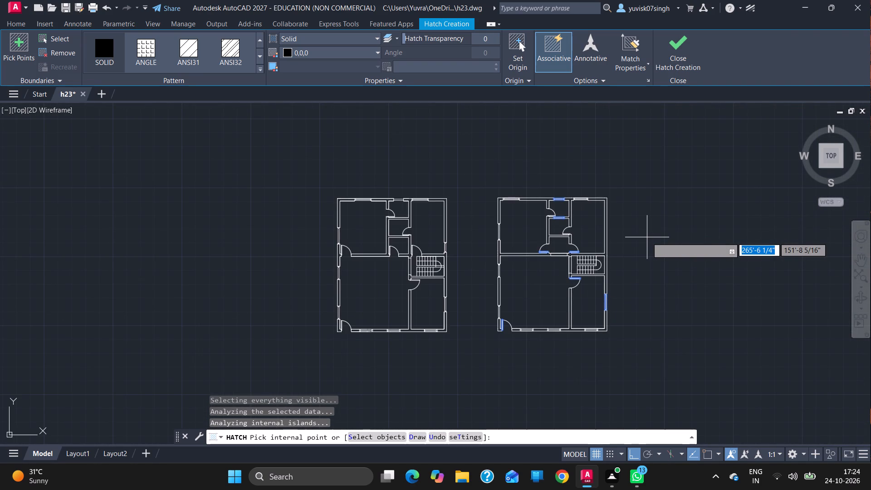
pyautogui.press('Return')
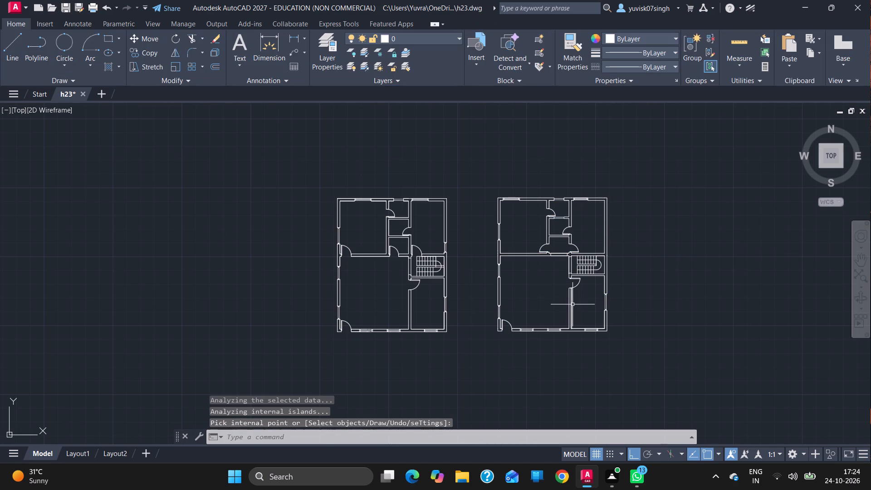
# Examine the new plan's hatched door leaves, southeast window and staircase area, comparing the layout with the original plan.
pyautogui.keyDown('ctrl'); pyautogui.scroll(4, 573, 304); pyautogui.keyUp('ctrl')
pyautogui.keyDown('ctrl'); pyautogui.scroll(-2, 573, 304); pyautogui.keyUp('ctrl')
pyautogui.keyDown('ctrl'); pyautogui.scroll(4, 573, 304); pyautogui.keyUp('ctrl')
pyautogui.keyDown('ctrl'); pyautogui.scroll(-1, 573, 304); pyautogui.keyUp('ctrl')
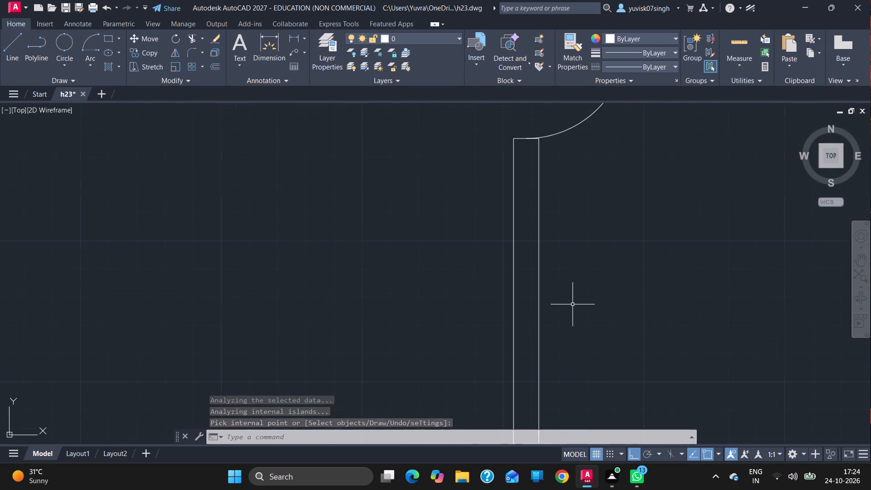
pyautogui.keyDown('ctrl'); pyautogui.scroll(-3, 573, 304); pyautogui.keyUp('ctrl')
pyautogui.keyDown('ctrl'); pyautogui.scroll(1, 582, 219); pyautogui.keyUp('ctrl')
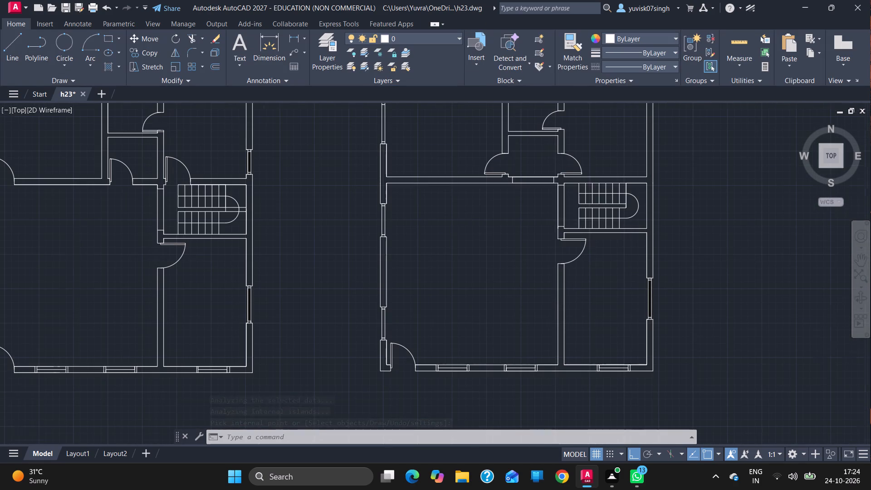
pyautogui.keyDown('ctrl'); pyautogui.scroll(1, 582, 219); pyautogui.keyUp('ctrl')
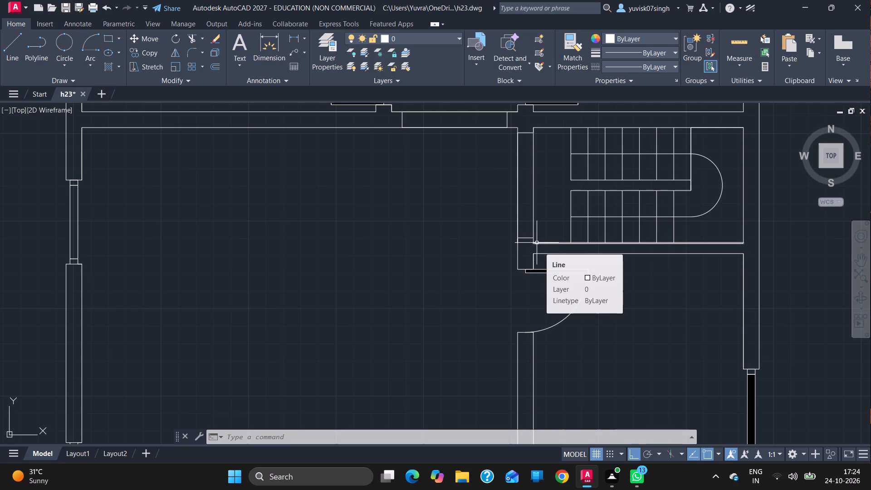
pyautogui.keyDown('ctrl'); pyautogui.scroll(-6, 565, 205); pyautogui.keyUp('ctrl')
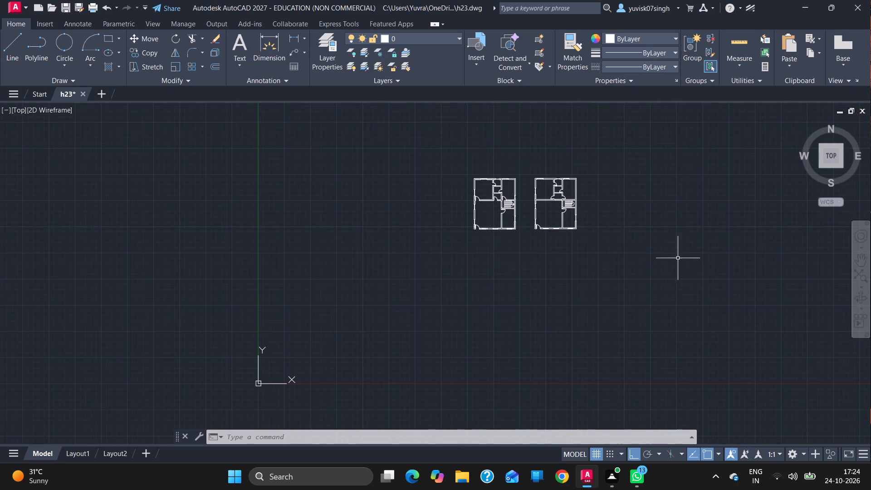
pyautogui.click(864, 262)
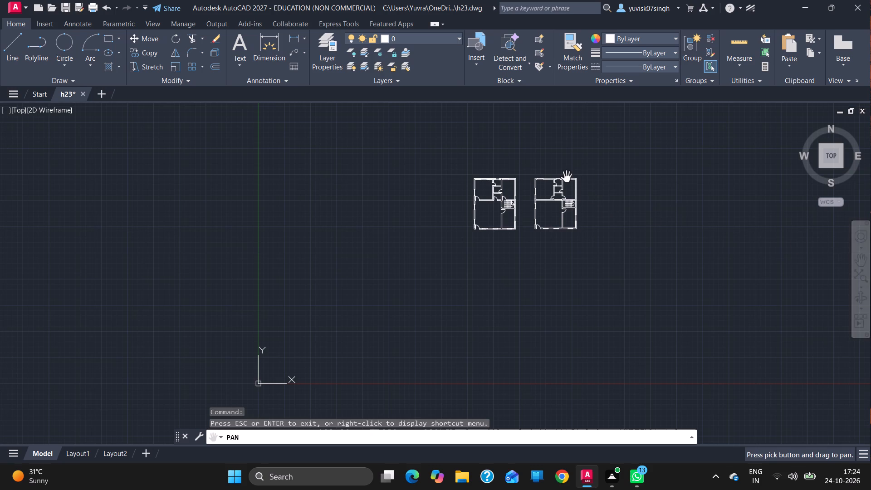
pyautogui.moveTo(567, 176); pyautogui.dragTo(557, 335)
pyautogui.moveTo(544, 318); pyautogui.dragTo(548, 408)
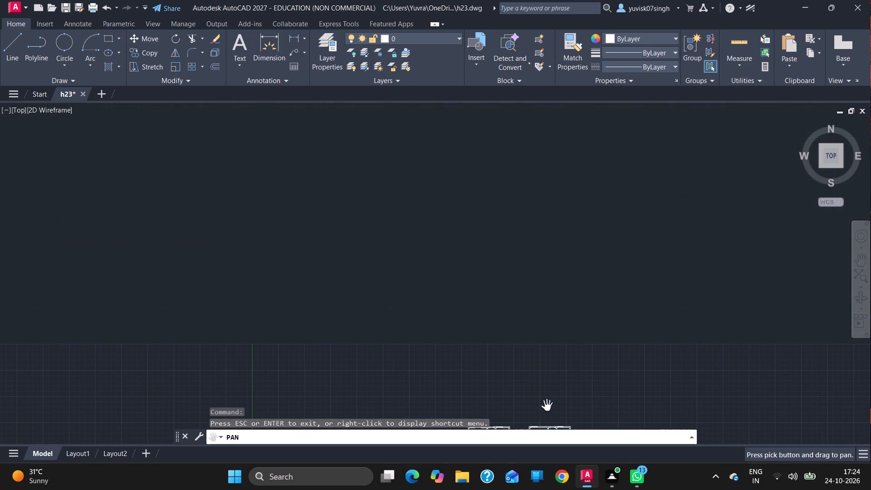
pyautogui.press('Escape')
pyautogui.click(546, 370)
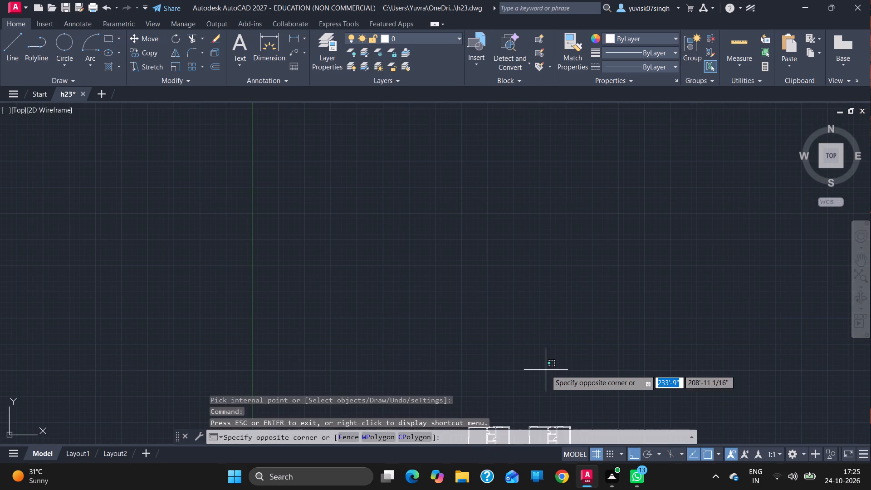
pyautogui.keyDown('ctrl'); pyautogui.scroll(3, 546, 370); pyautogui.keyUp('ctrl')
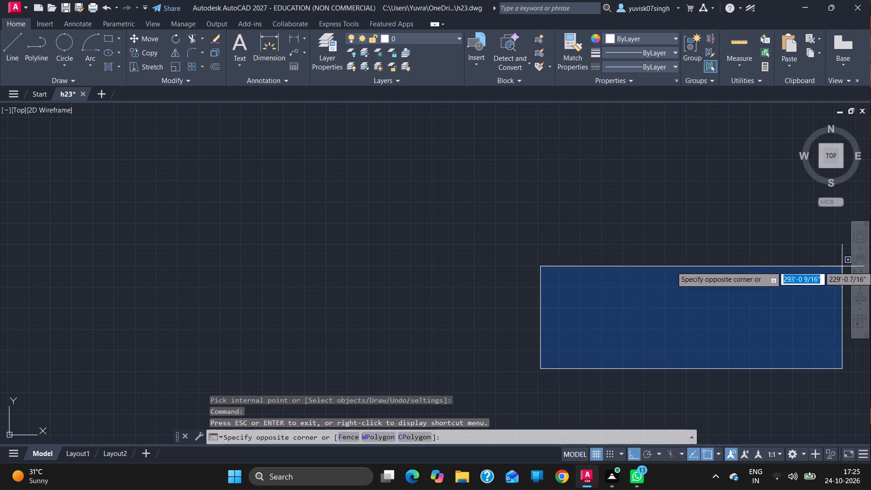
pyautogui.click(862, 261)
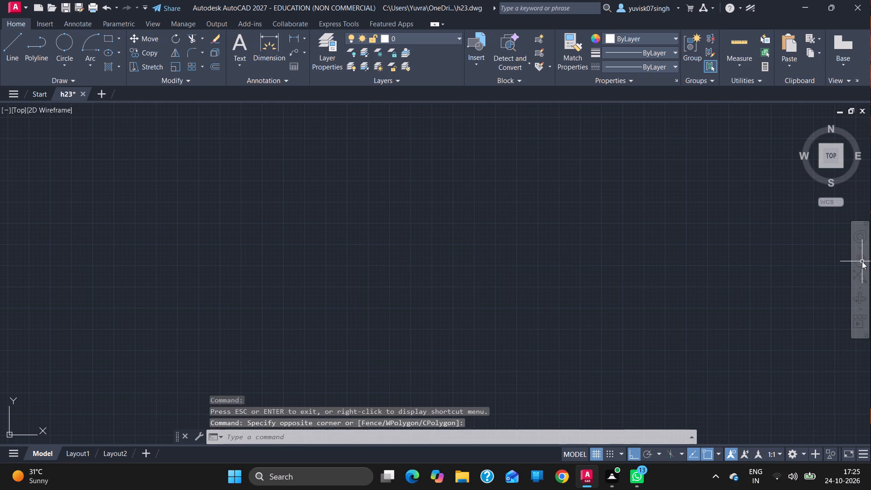
# Draw a 3' horizontal line running east in the empty space just above the new plan's northwest corner.
pyautogui.click(862, 261)
pyautogui.moveTo(616, 357); pyautogui.dragTo(634, 172)
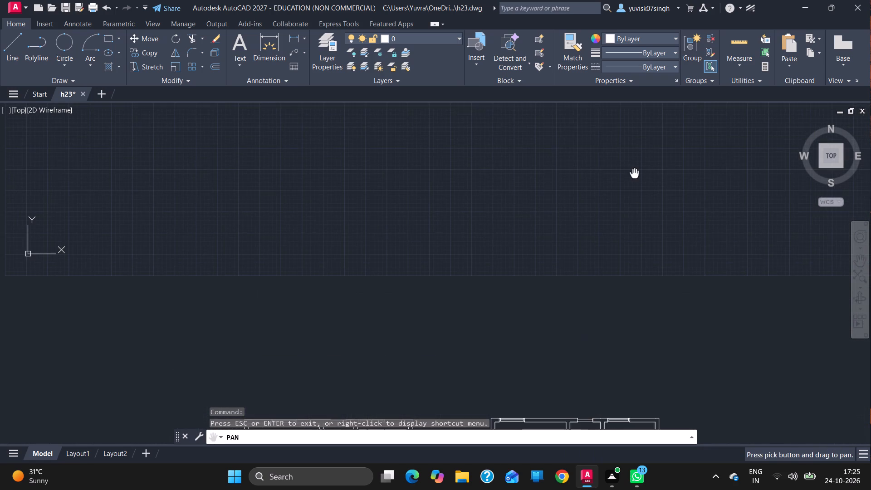
pyautogui.moveTo(563, 286); pyautogui.dragTo(474, 229)
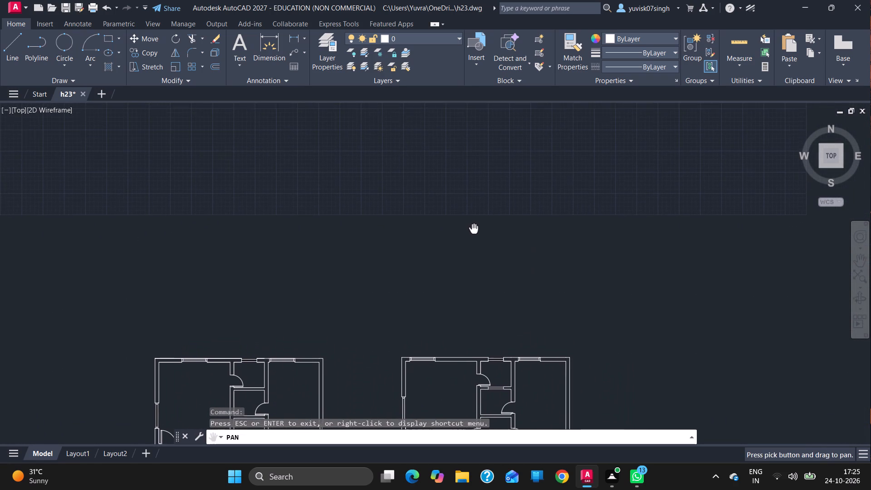
pyautogui.moveTo(474, 229); pyautogui.dragTo(475, 231)
pyautogui.press('Escape')
pyautogui.press('`')
pyautogui.press('Escape')
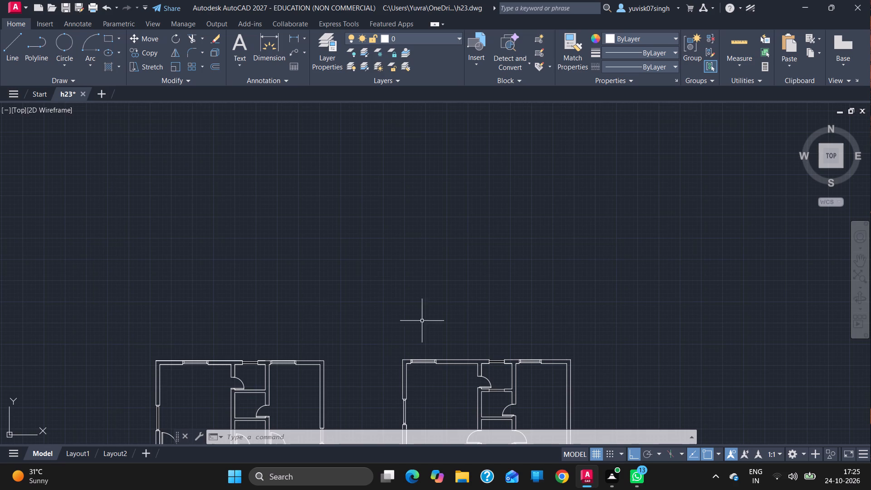
pyautogui.keyDown('ctrl'); pyautogui.scroll(2, 452, 318); pyautogui.keyUp('ctrl')
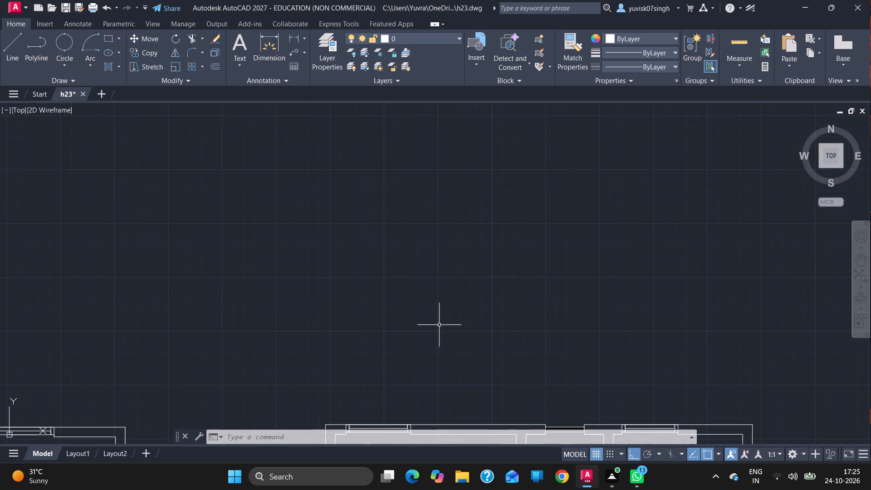
pyautogui.press('Escape')
pyautogui.click(7, 38)
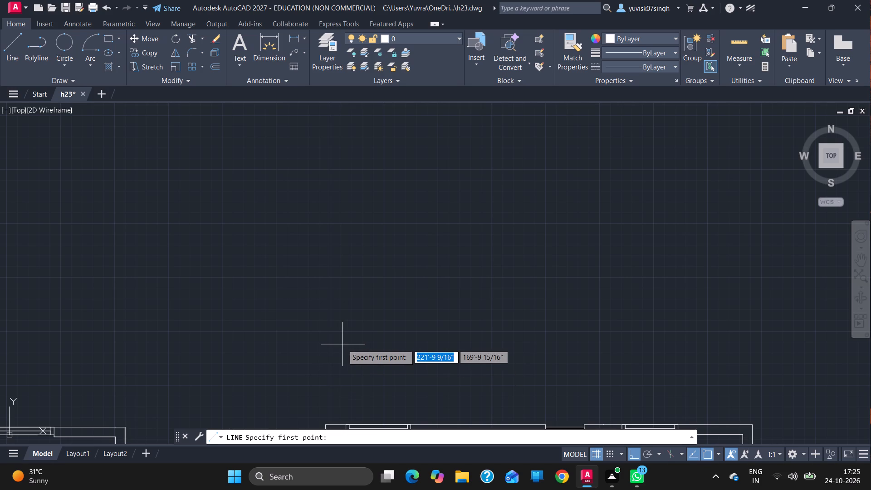
pyautogui.click(325, 384)
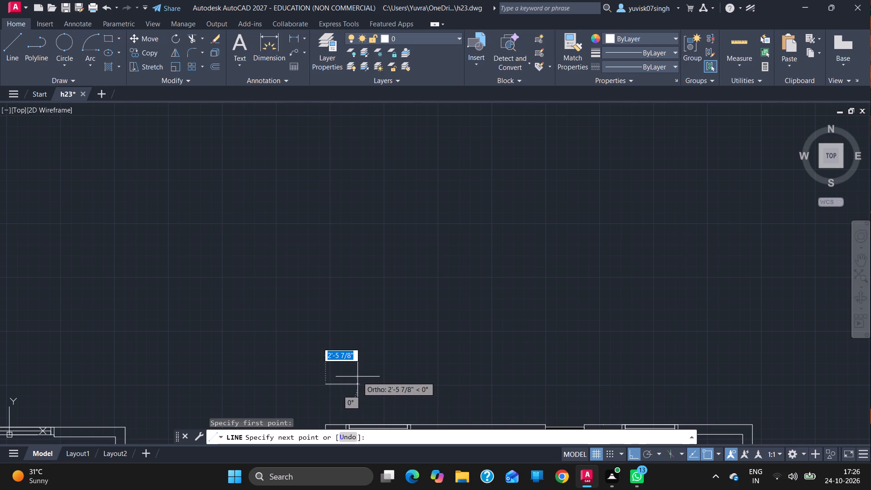
pyautogui.write("3'")
pyautogui.press('Return')
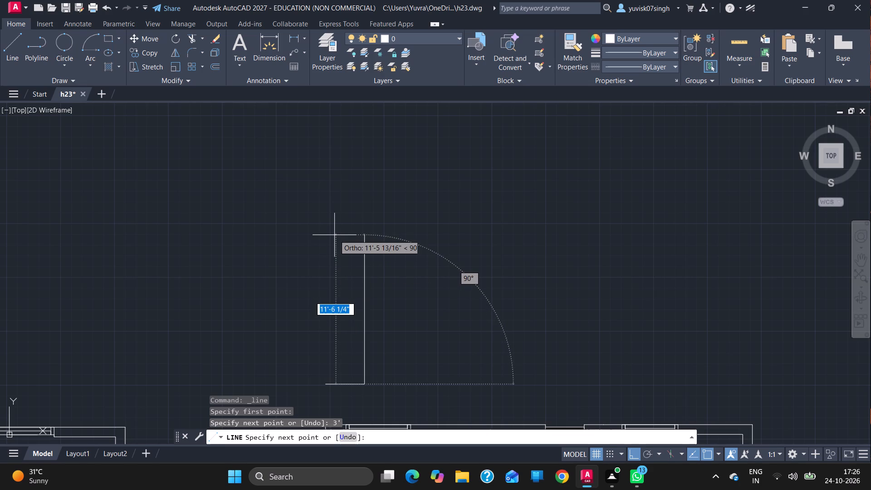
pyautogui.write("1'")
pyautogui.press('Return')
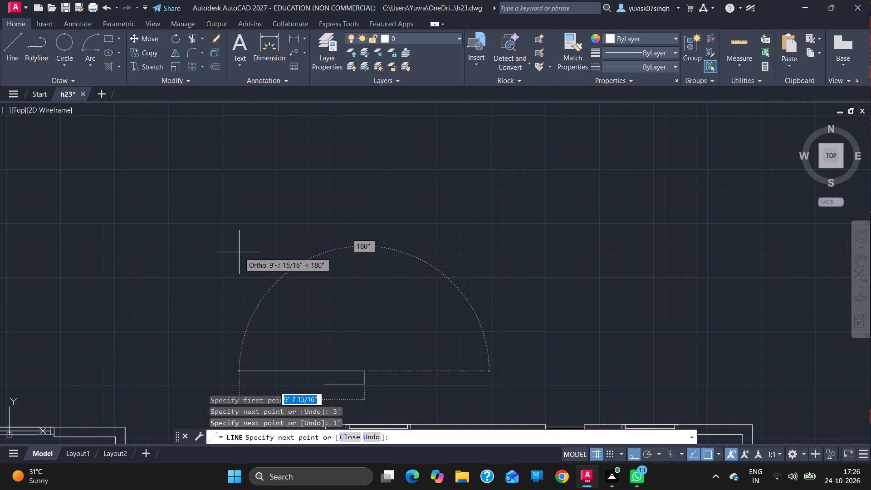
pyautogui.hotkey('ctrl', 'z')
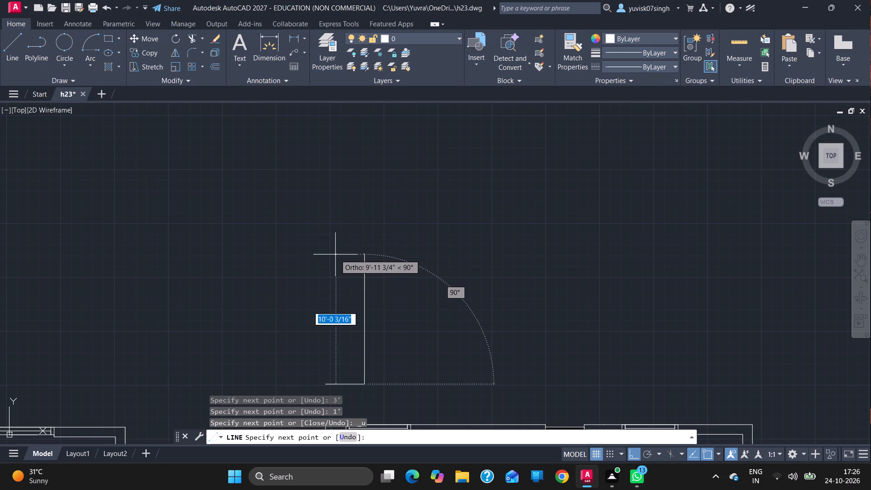
# Complete the 3' line into a closed rectangle 10" high, extending north and ending at the starting corner.
pyautogui.write('10')
pyautogui.press('Return')
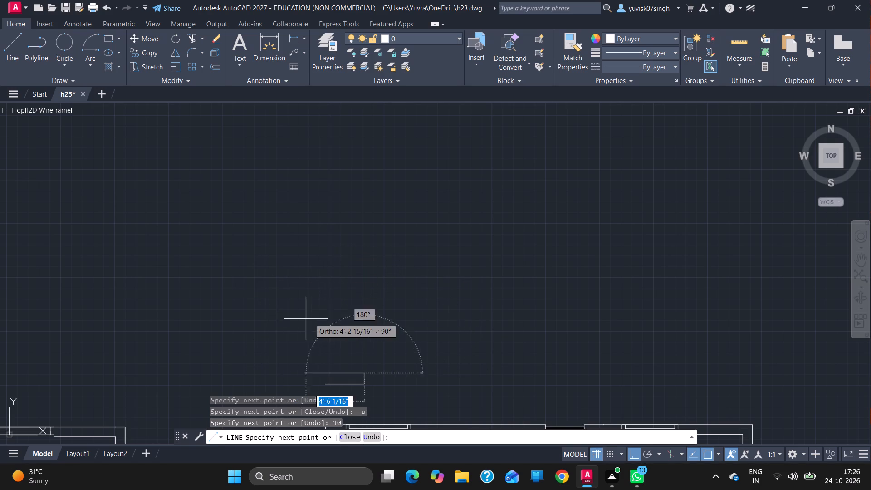
pyautogui.write("3'")
pyautogui.press('Return')
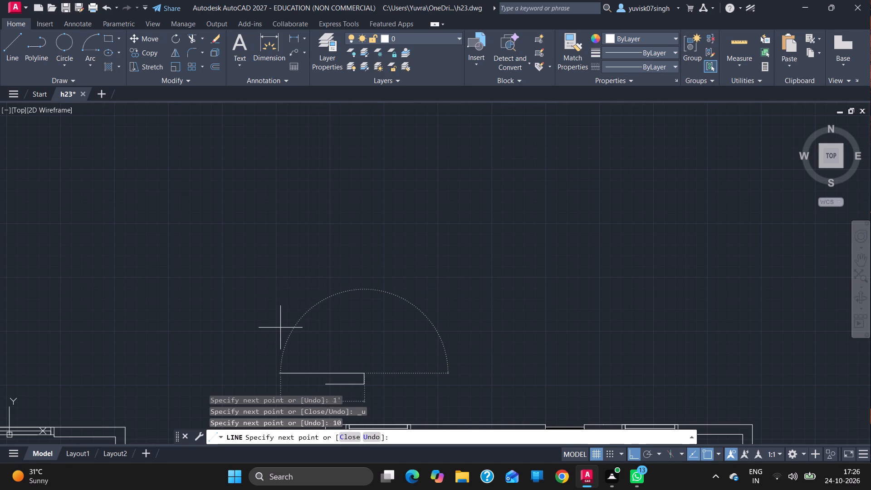
pyautogui.click(325, 385)
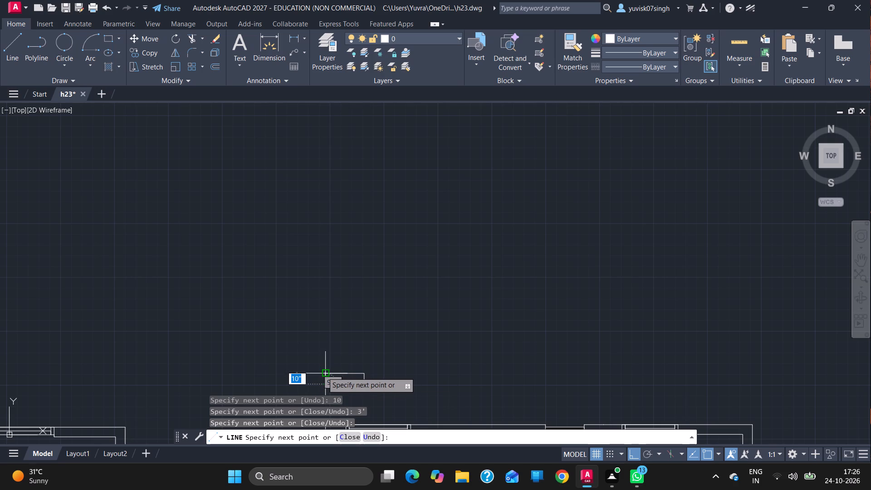
# Extend the line from the rectangle's northwest corner to the midpoint of its north edge, and finish the line.
pyautogui.moveTo(325, 372); pyautogui.dragTo(342, 372)
pyautogui.click(342, 372)
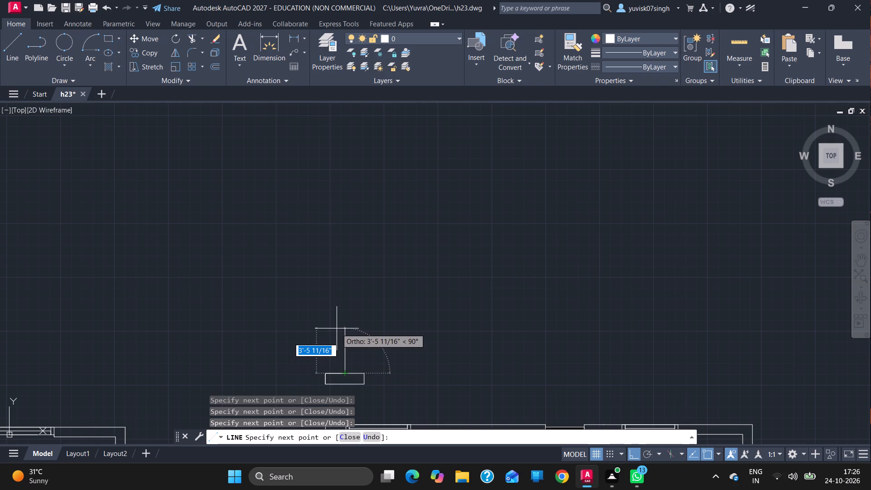
pyautogui.press('Escape')
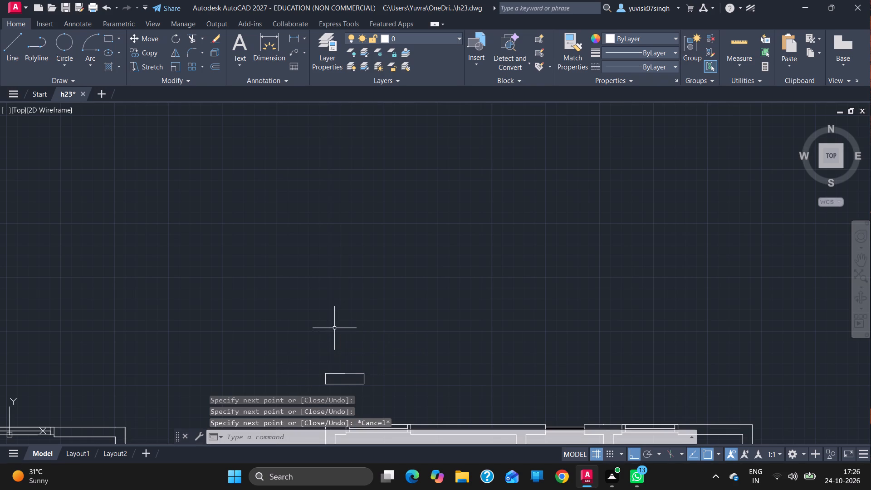
# Draw a line 3" east along the rectangle's north edge from its northwest corner, and continue it 2'6" east.
pyautogui.keyDown('ctrl'); pyautogui.scroll(2, 353, 378); pyautogui.keyUp('ctrl')
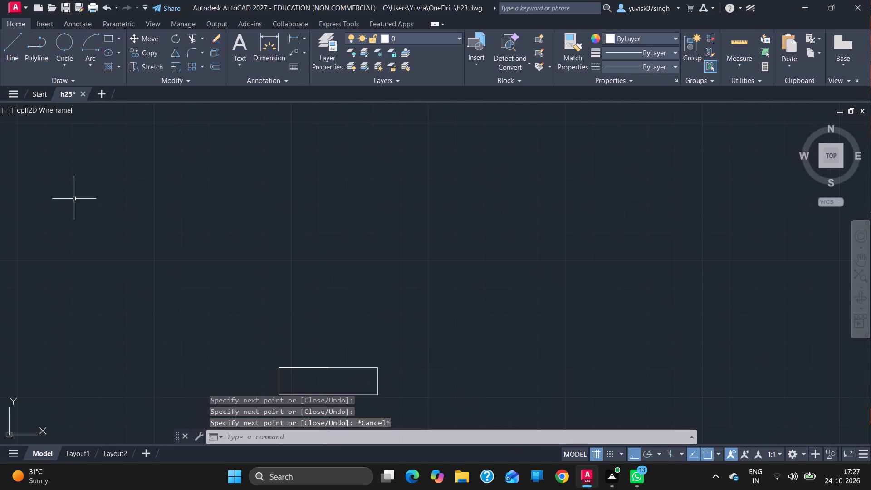
pyautogui.click(12, 63)
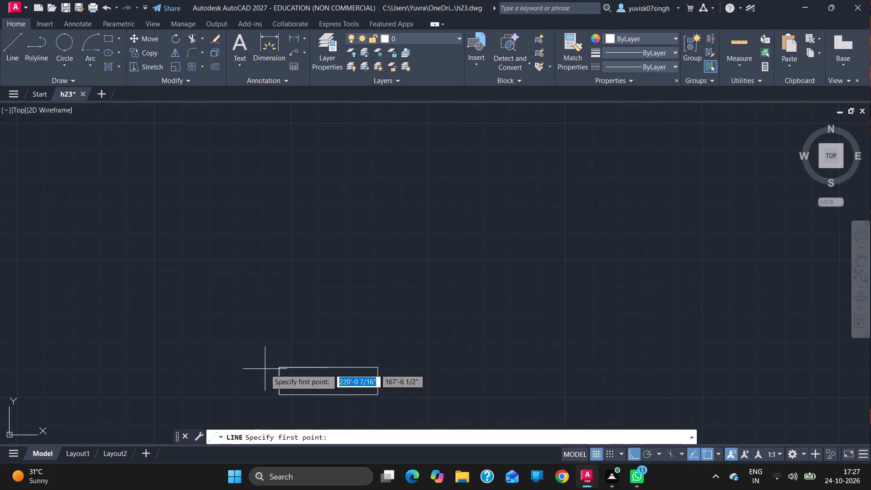
pyautogui.moveTo(276, 366); pyautogui.dragTo(296, 366)
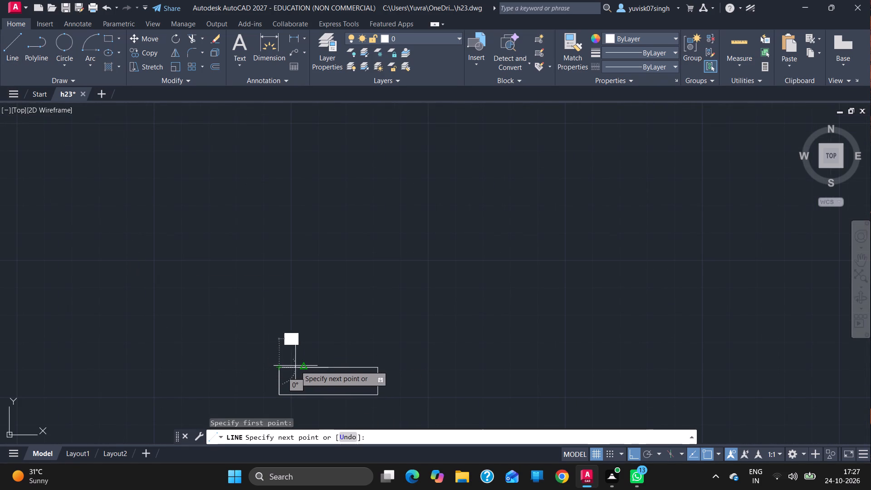
pyautogui.moveTo(296, 366); pyautogui.dragTo(296, 365)
pyautogui.press('3')
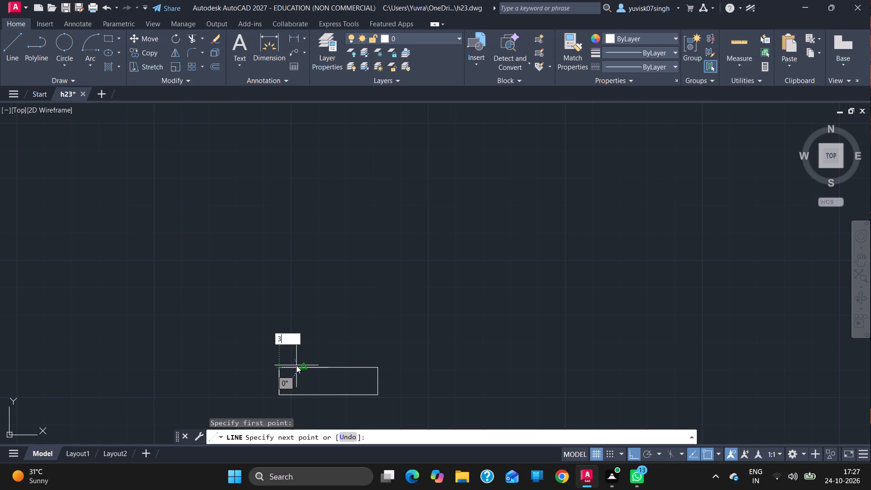
pyautogui.press('Return')
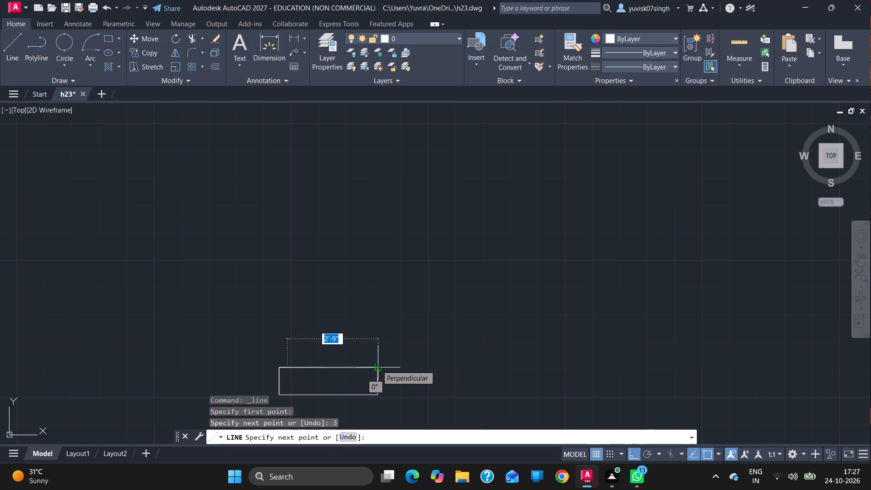
pyautogui.press('2')
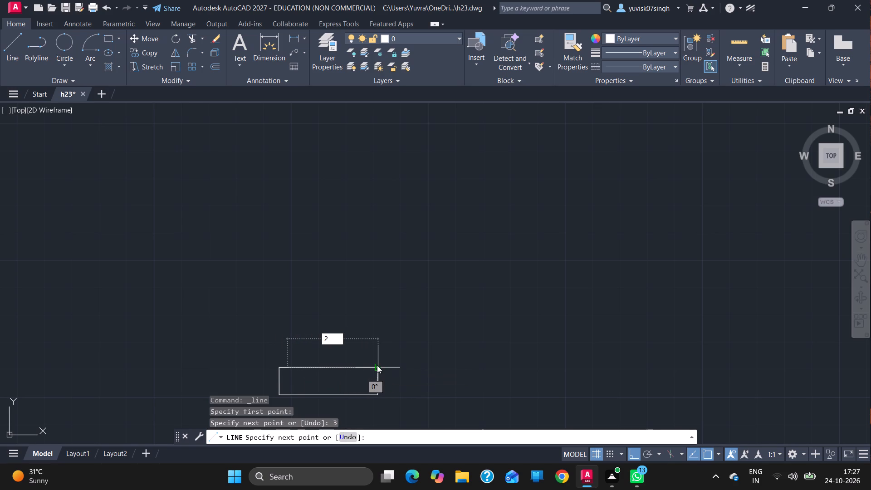
pyautogui.write("'6")
pyautogui.press('Return')
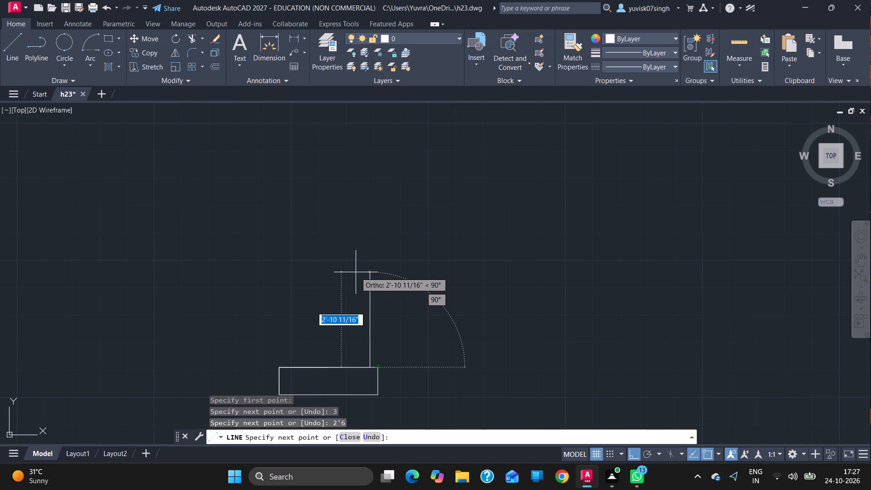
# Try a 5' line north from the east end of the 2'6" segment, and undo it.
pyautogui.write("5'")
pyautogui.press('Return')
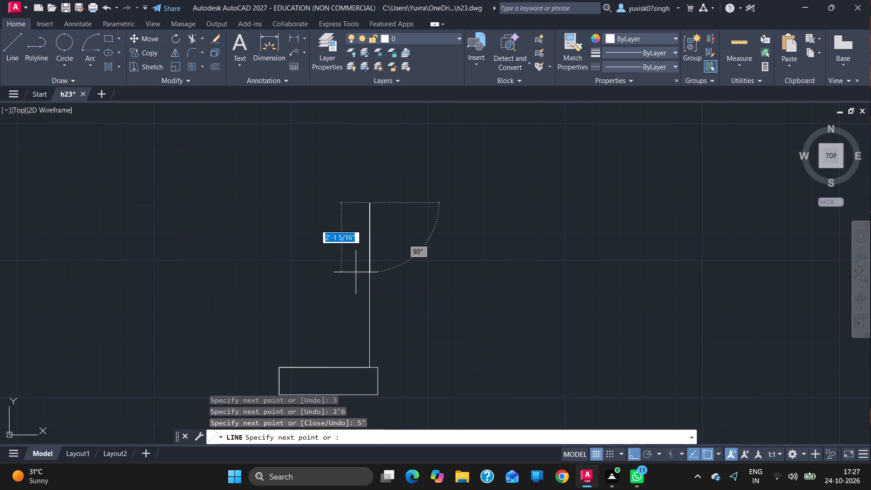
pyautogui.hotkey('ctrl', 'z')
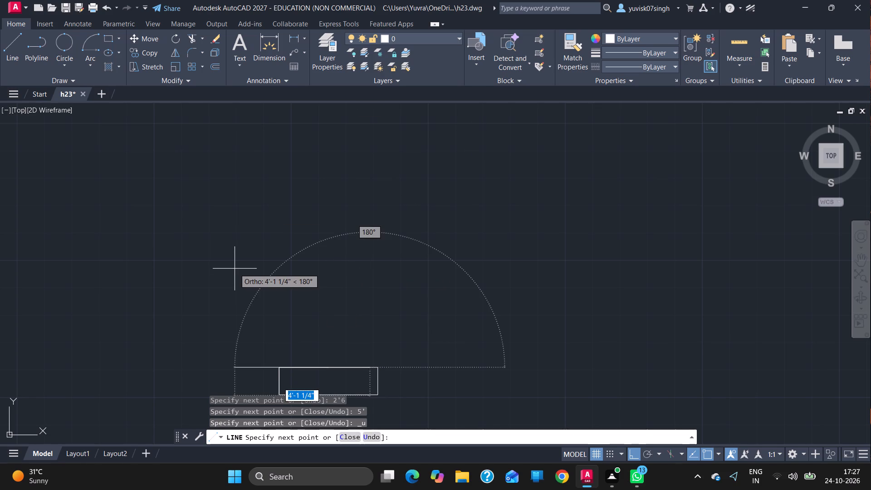
# Complete a 2'6" wide rectangle on the base, going 4' north, 2'6" west and back down to the segment's start.
pyautogui.write("4'")
pyautogui.press('Return')
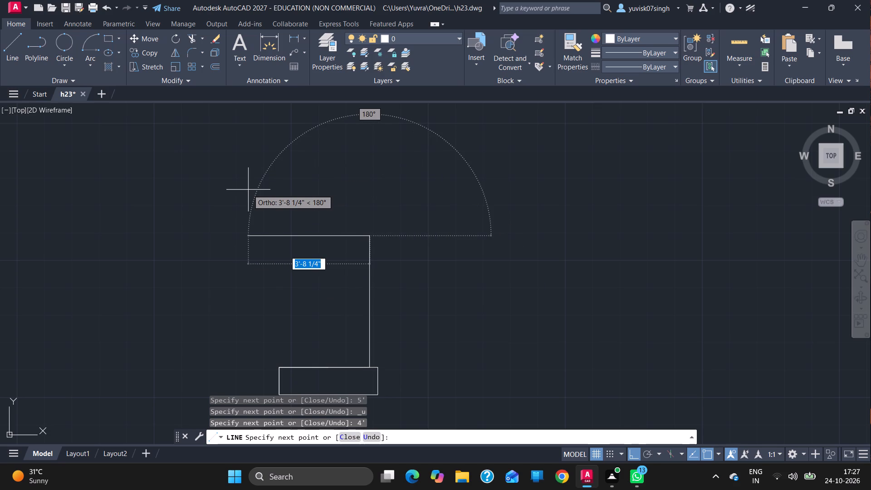
pyautogui.write("2'6")
pyautogui.press('Return')
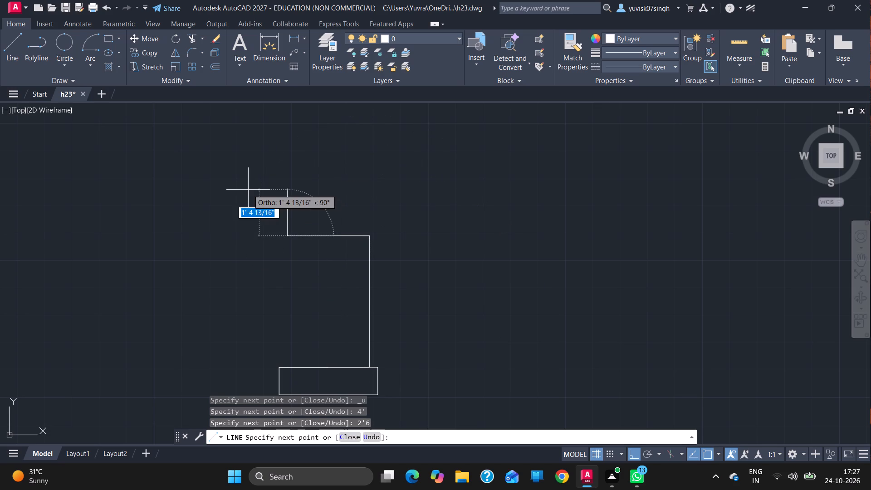
pyautogui.click(288, 366)
pyautogui.press('Escape')
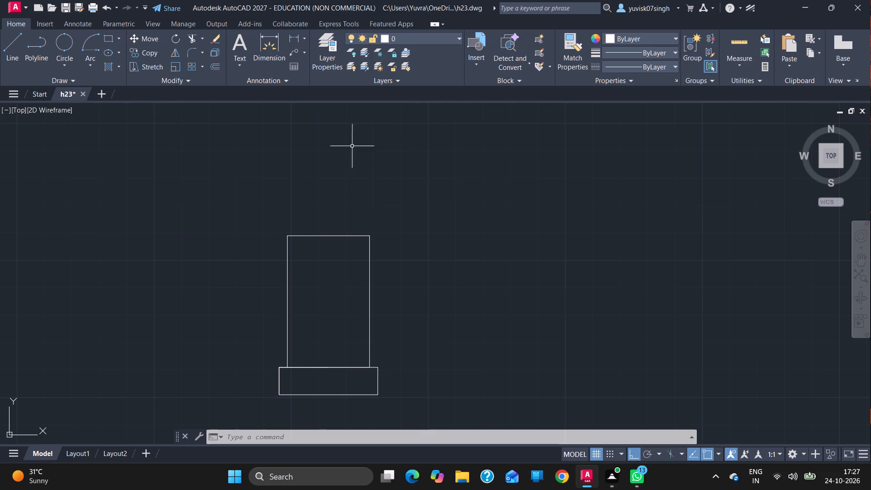
# Draw a line 9" west from the midpoint of the 4' high rectangle's north edge, and continue it 18" east.
pyautogui.click(860, 258)
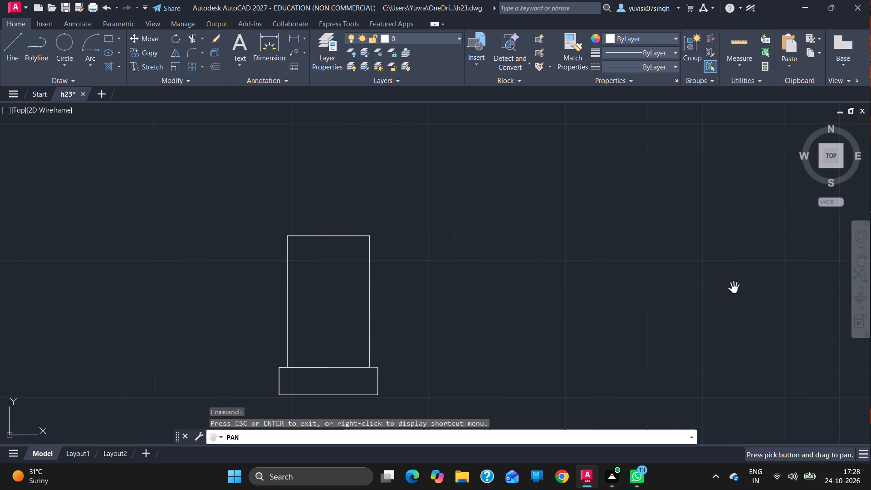
pyautogui.moveTo(714, 273); pyautogui.dragTo(684, 336)
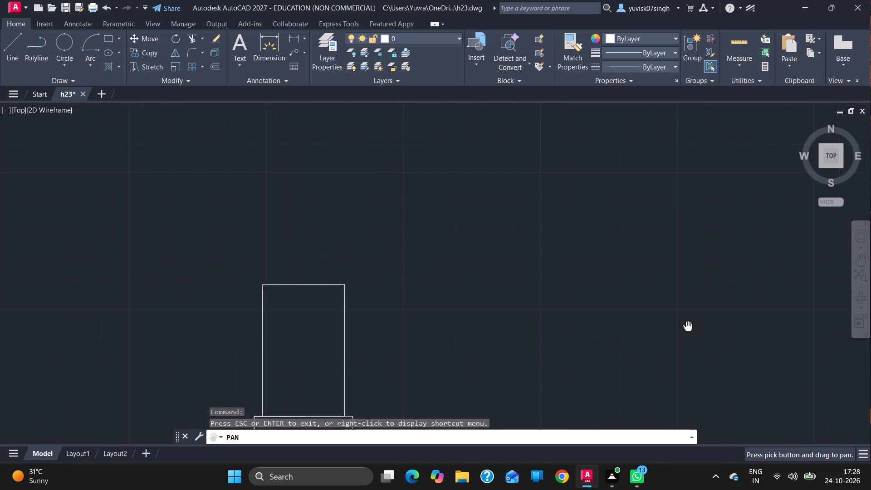
pyautogui.moveTo(684, 336); pyautogui.dragTo(700, 389)
pyautogui.press('Escape')
pyautogui.click(17, 47)
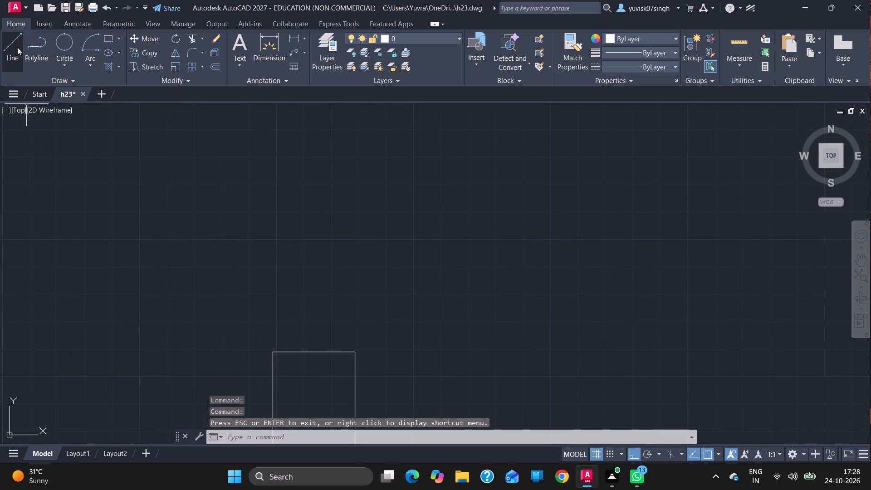
pyautogui.click(314, 353)
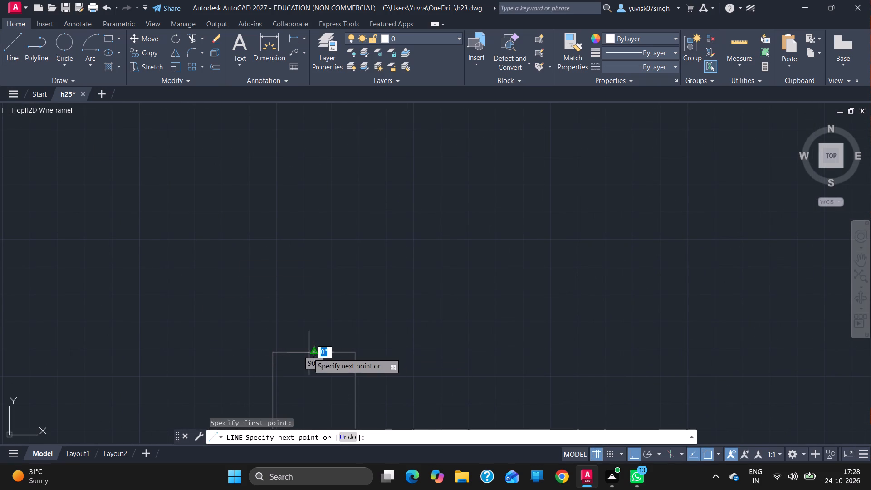
pyautogui.press('9')
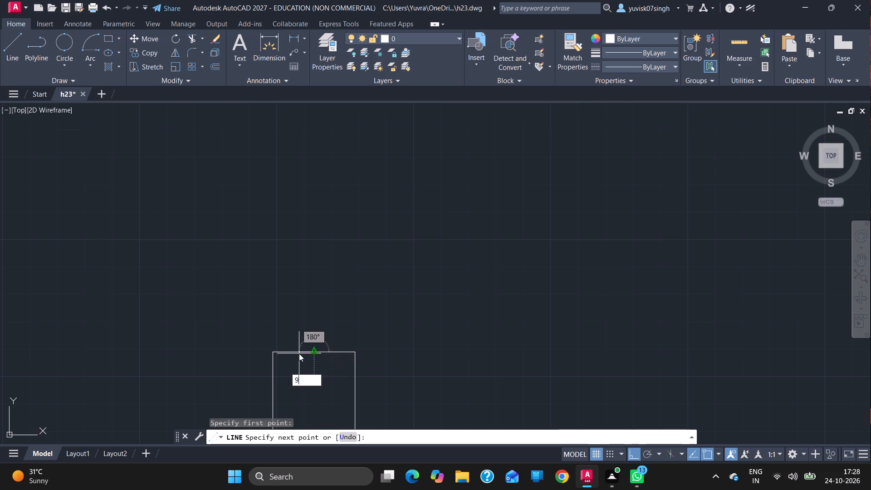
pyautogui.press('Return')
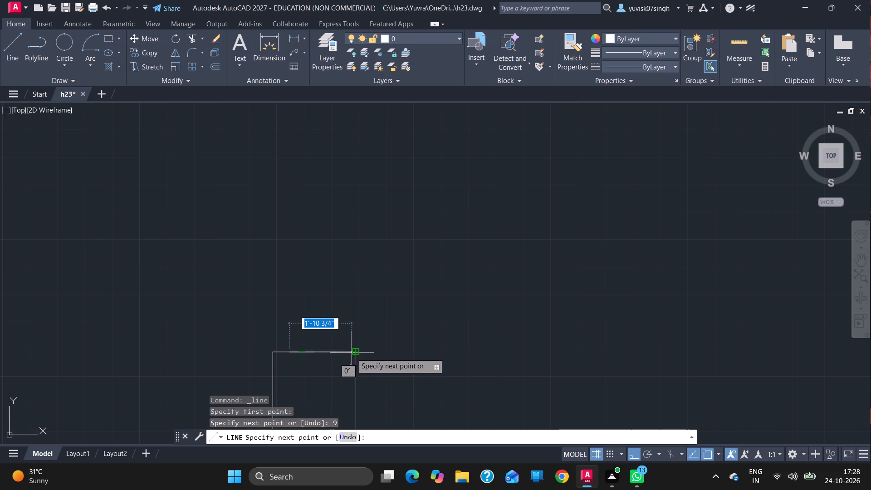
pyautogui.write('18')
pyautogui.press('Return')
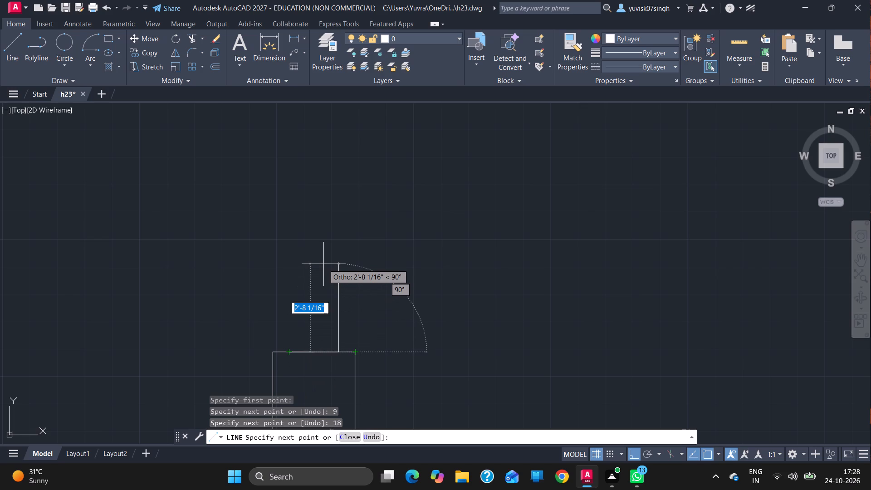
# Complete the 18" segment into a closed rectangle, going 3' north, 1'6" west and back south to its start.
pyautogui.write("3'")
pyautogui.press('Return')
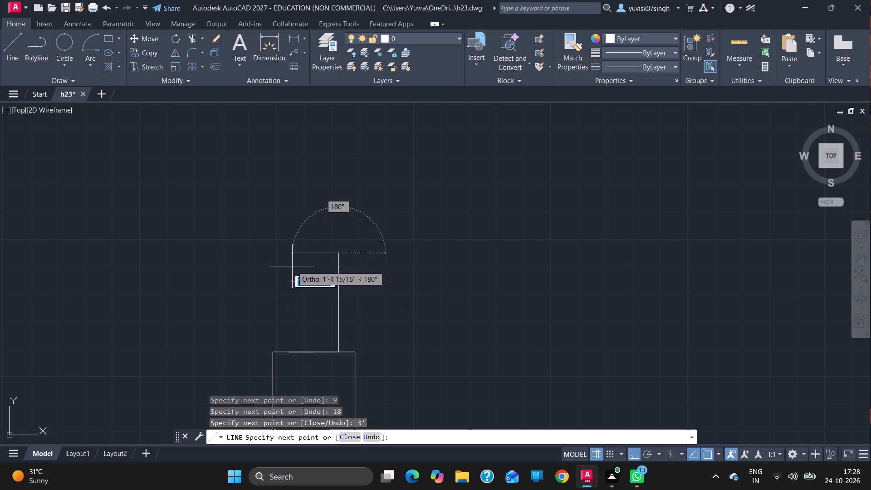
pyautogui.write("1'6")
pyautogui.press('Return')
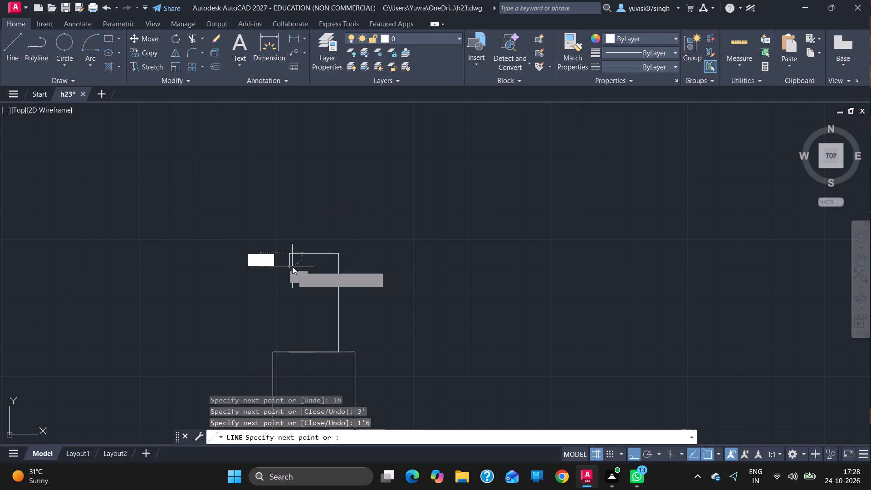
pyautogui.click(289, 349)
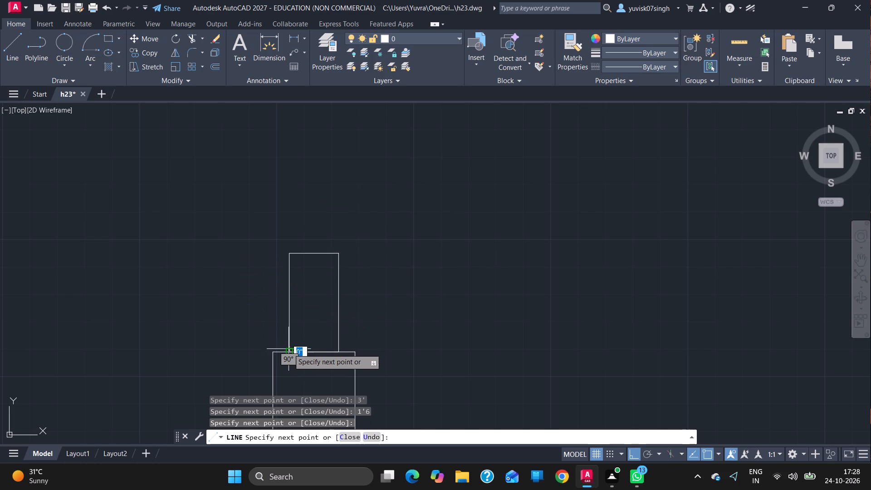
pyautogui.press('Escape')
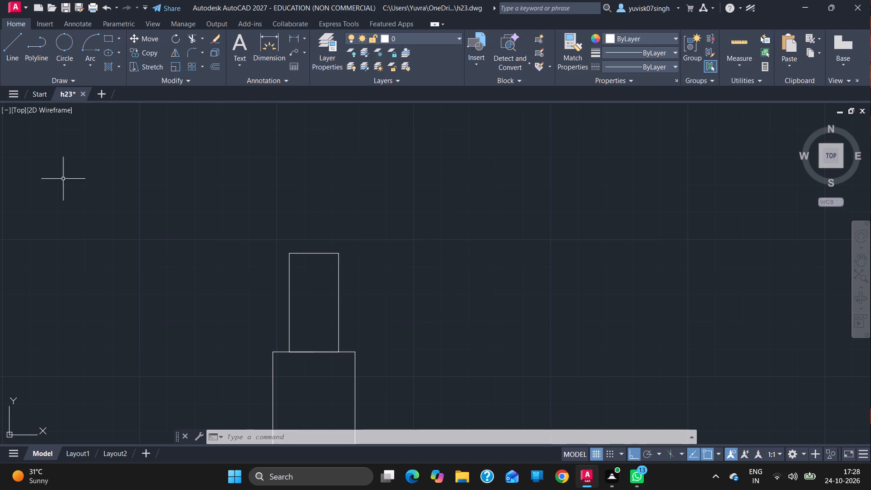
# Draw a 22' horizontal line east from the northeast corner of the 4' high middle rectangle.
pyautogui.keyDown('ctrl'); pyautogui.scroll(-5, 445, 287); pyautogui.keyUp('ctrl')
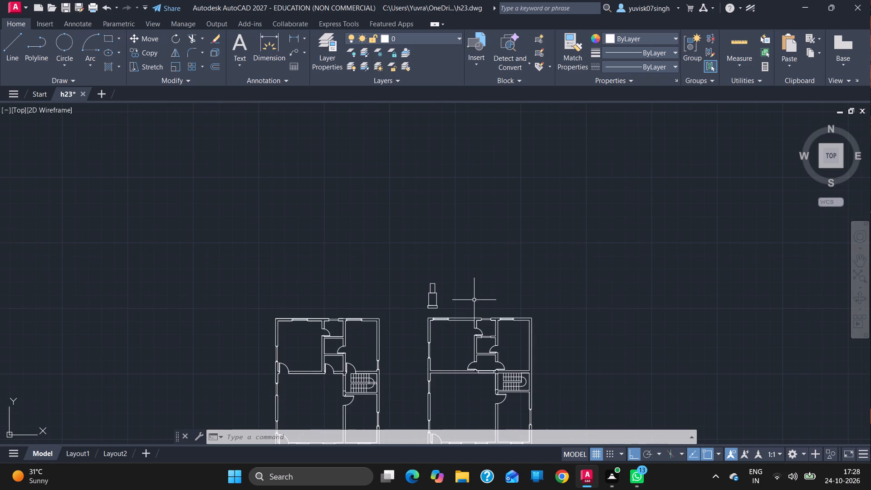
pyautogui.keyDown('ctrl'); pyautogui.scroll(1, 474, 299); pyautogui.keyUp('ctrl')
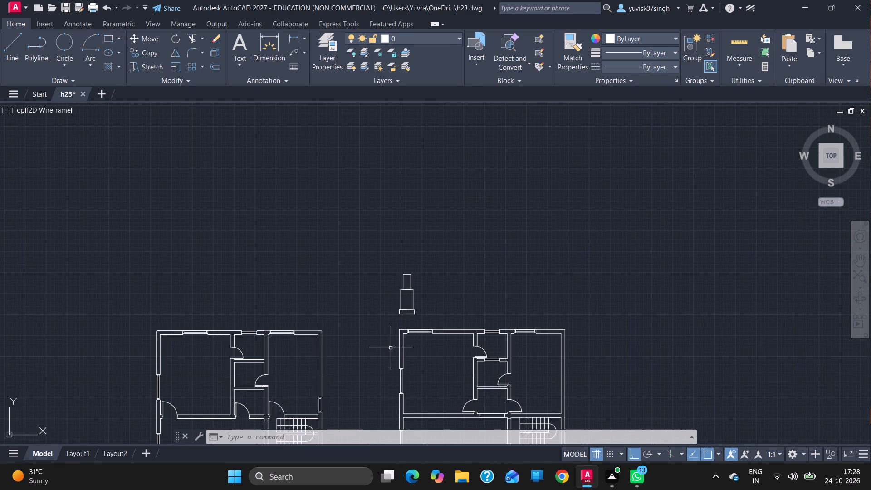
pyautogui.click(6, 47)
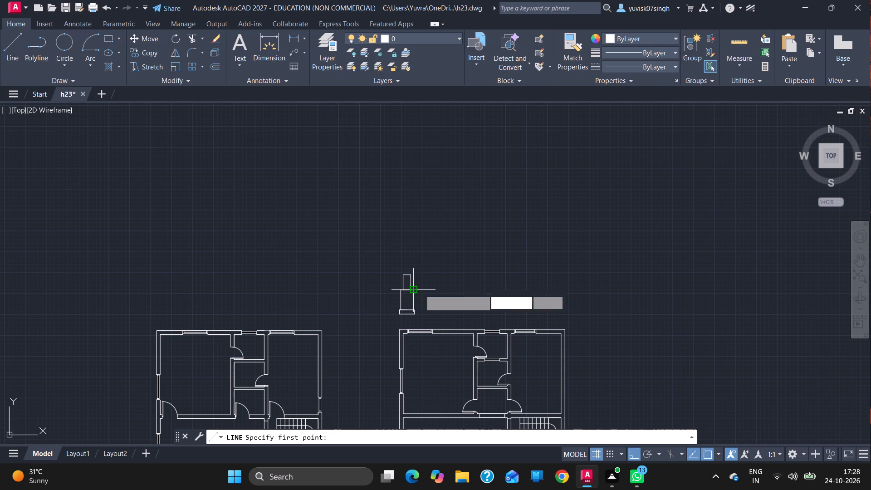
pyautogui.moveTo(416, 290); pyautogui.dragTo(456, 293)
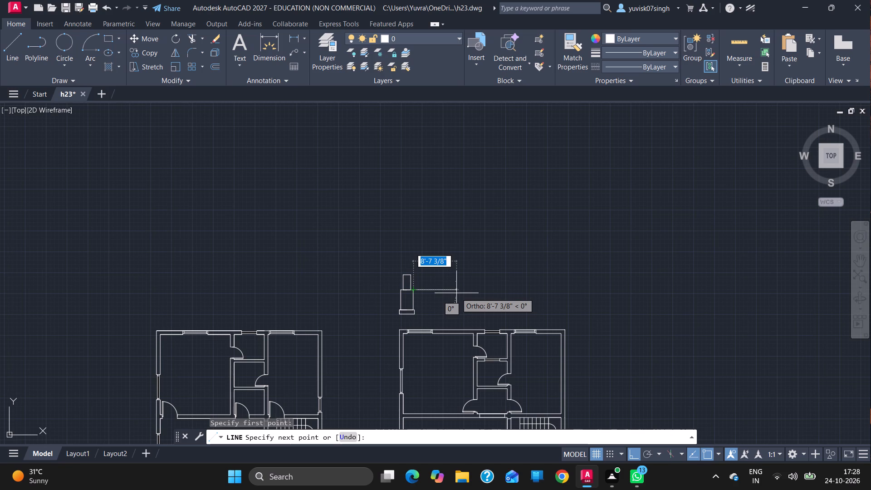
pyautogui.moveTo(456, 293); pyautogui.dragTo(487, 288)
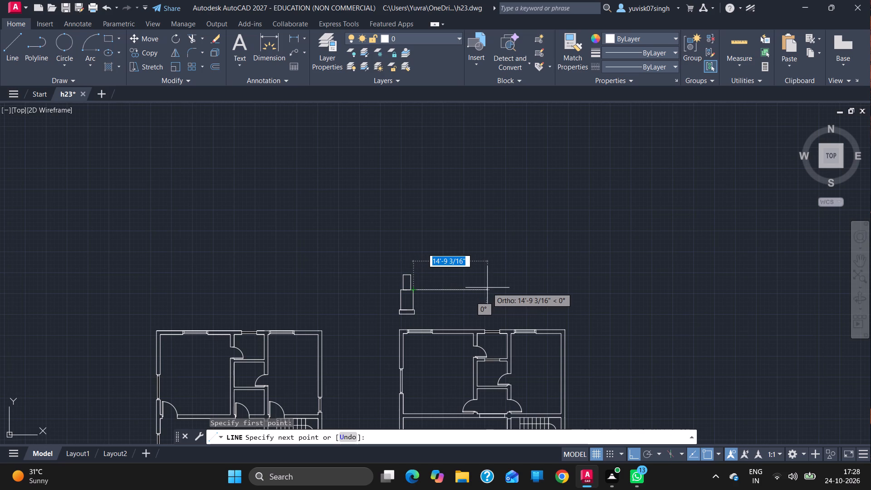
pyautogui.moveTo(487, 288); pyautogui.dragTo(519, 291)
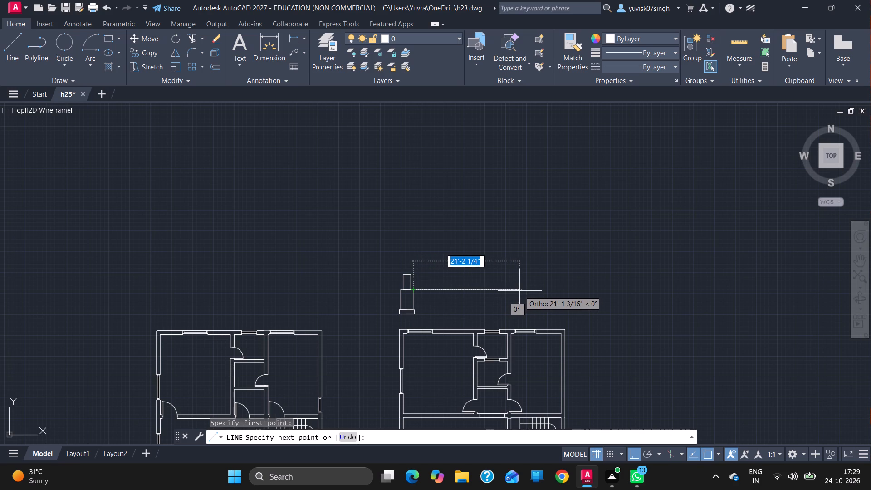
pyautogui.write('22')
pyautogui.press("'")
pyautogui.press('Return')
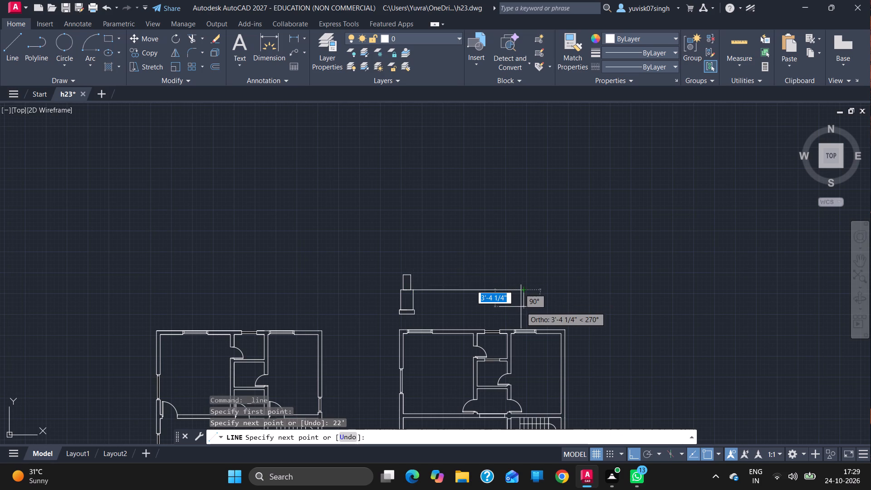
# Continue the line 4' south from the east end of the 22' segment.
pyautogui.keyDown('ctrl'); pyautogui.scroll(4, 521, 307); pyautogui.keyUp('ctrl')
pyautogui.keyDown('ctrl'); pyautogui.scroll(-1, 521, 307); pyautogui.keyUp('ctrl')
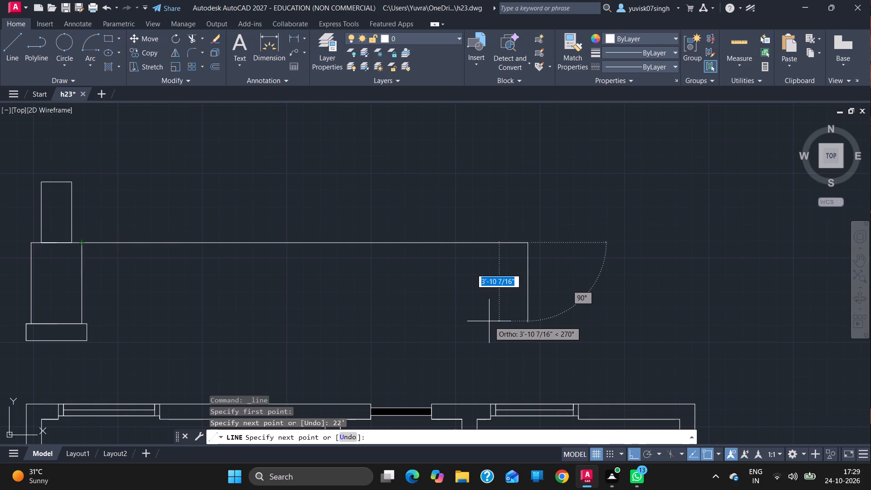
pyautogui.press('4')
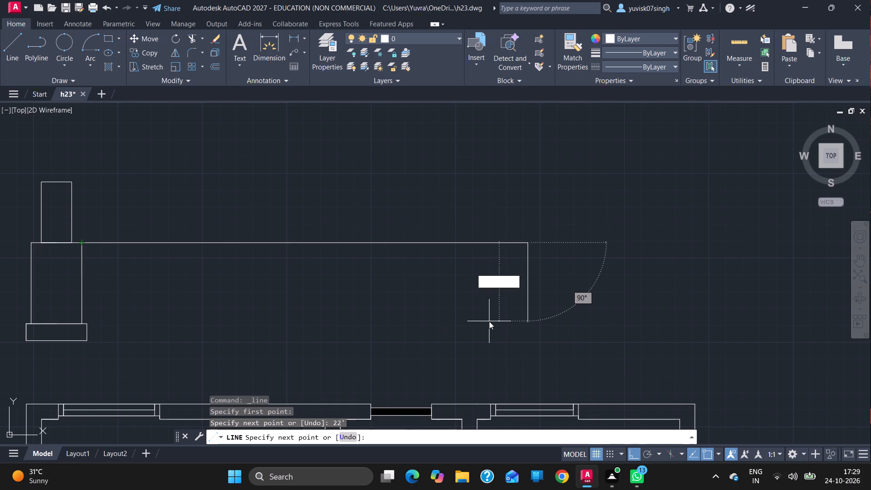
pyautogui.press("'")
pyautogui.press('Return')
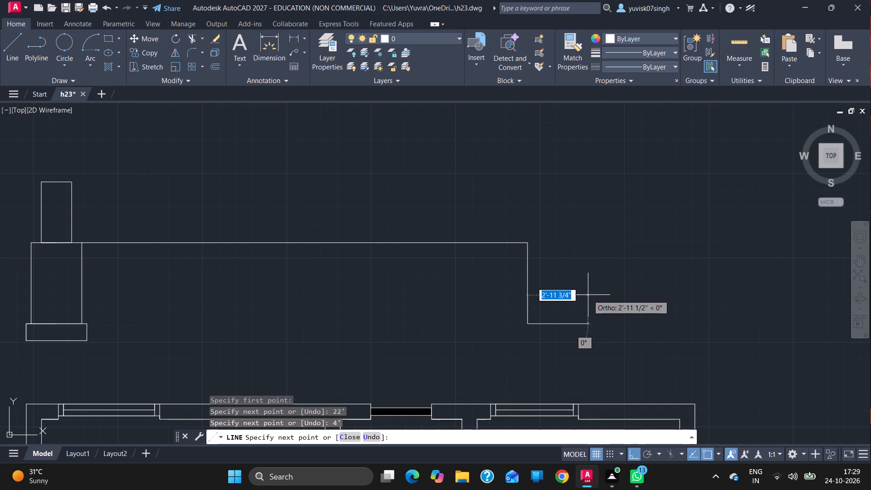
# Continue the line 2'6" east, 4' north and back west to the end of the 22' line, closing the east rectangle.
pyautogui.write("2'6")
pyautogui.press('Return')
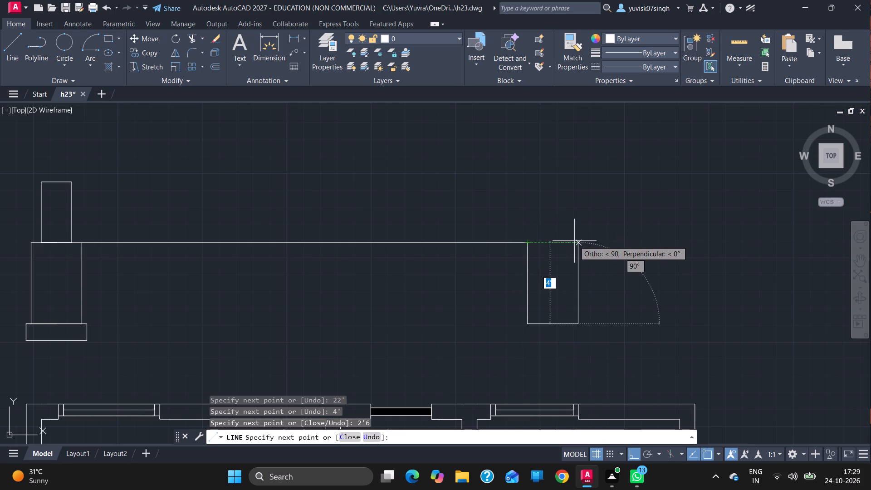
pyautogui.press('2')
pyautogui.press('Return')
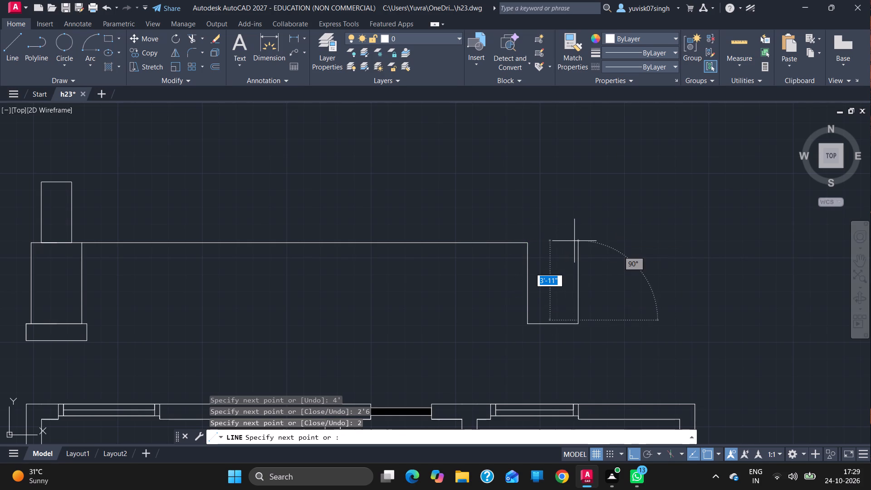
pyautogui.hotkey('ctrl', 'z')
pyautogui.write("4'")
pyautogui.press('Return')
pyautogui.click(525, 243)
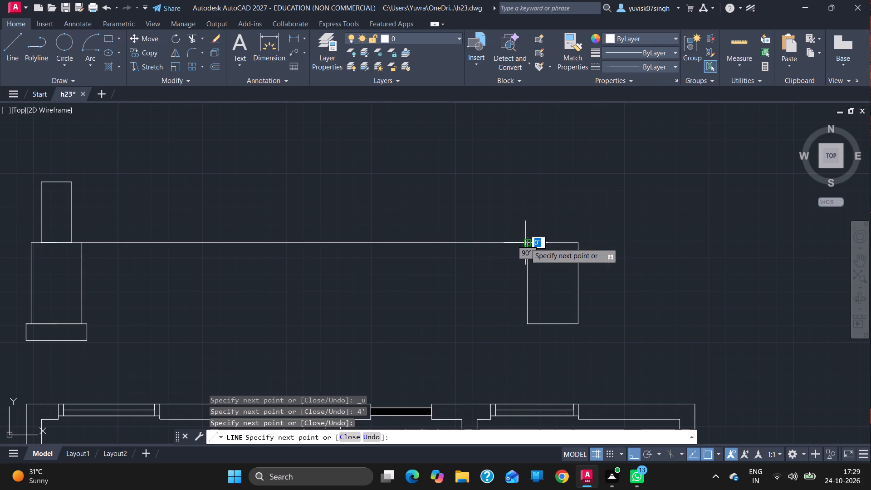
pyautogui.press('Escape')
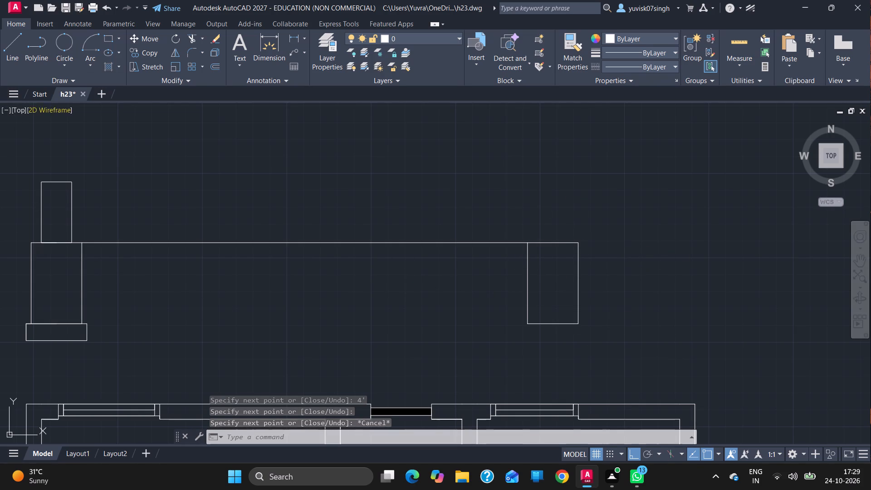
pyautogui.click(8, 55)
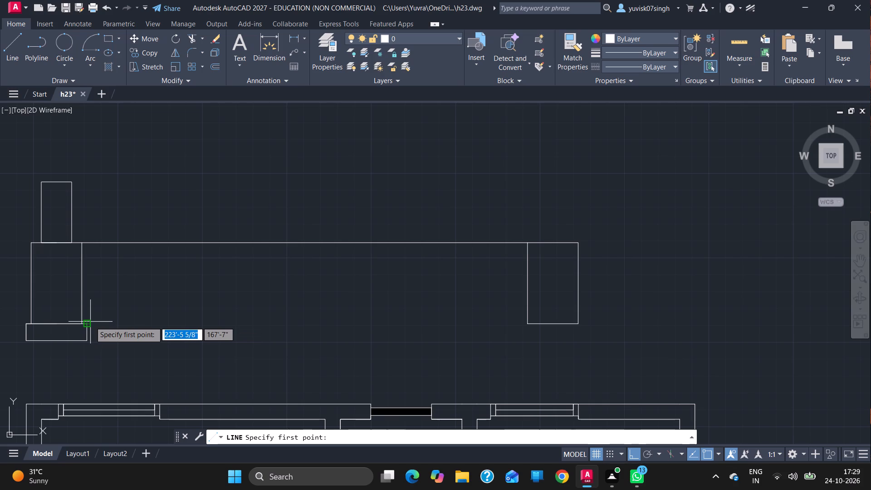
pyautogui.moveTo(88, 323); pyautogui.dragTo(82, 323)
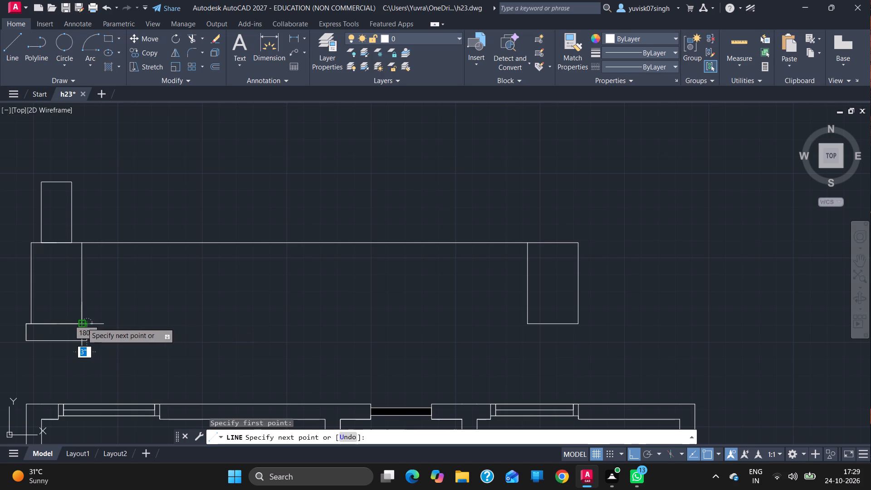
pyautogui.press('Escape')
# Draw the east pillar's base from its southwest corner: 3" west, 10" south, 3' east, 10" north, and back to the pillar's southeast corner.
pyautogui.click(6, 56)
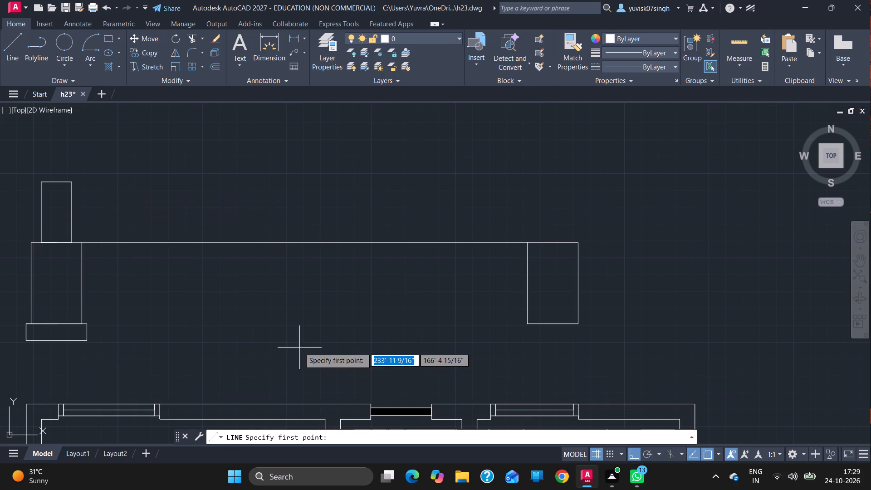
pyautogui.moveTo(528, 322); pyautogui.dragTo(496, 324)
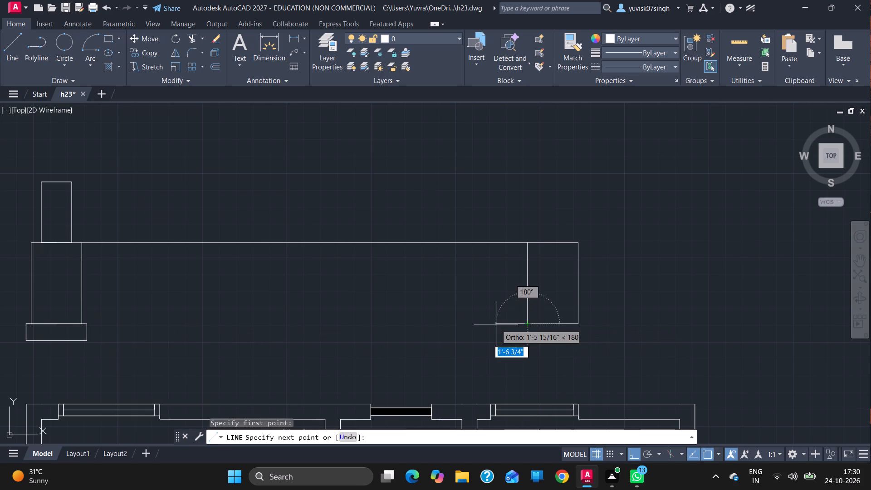
pyautogui.press('3')
pyautogui.press('Return')
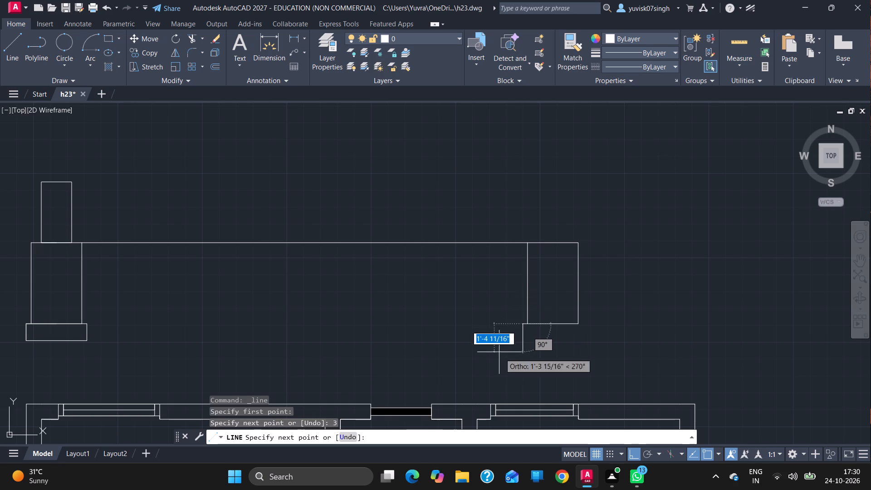
pyautogui.write('10')
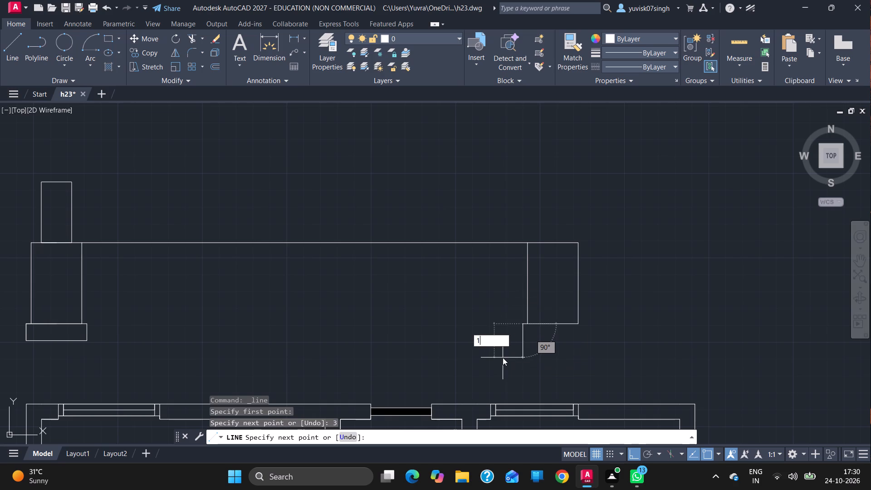
pyautogui.press('Return')
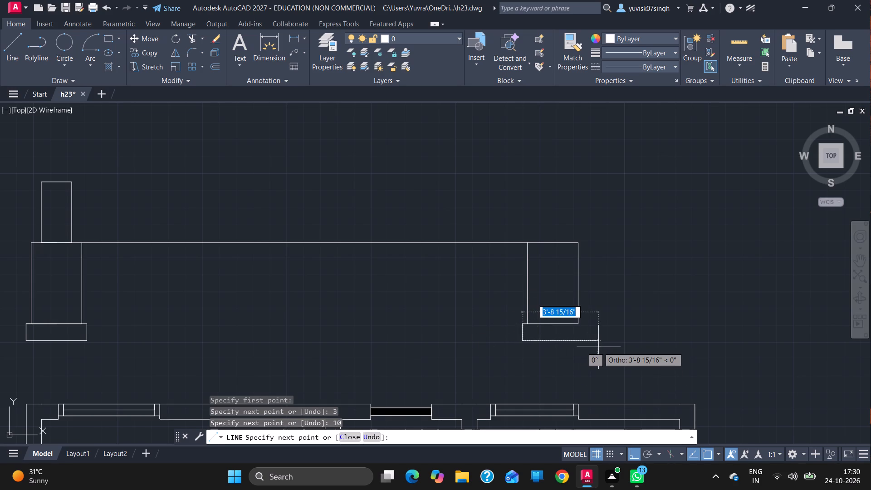
pyautogui.write("3'")
pyautogui.press('Return')
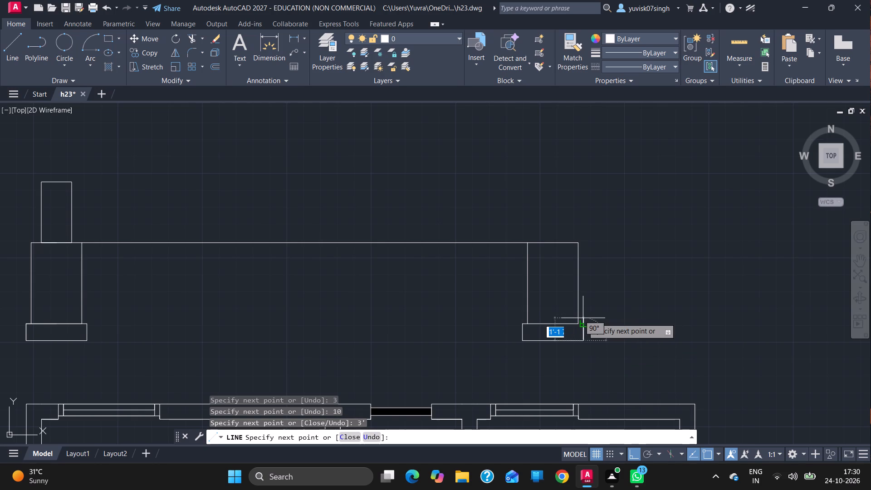
pyautogui.write('10')
pyautogui.press('Return')
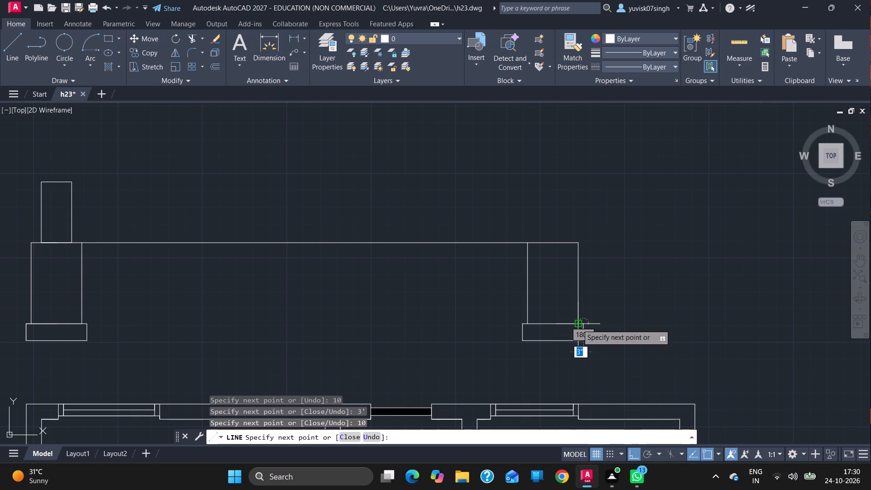
pyautogui.click(577, 324)
pyautogui.press('Escape')
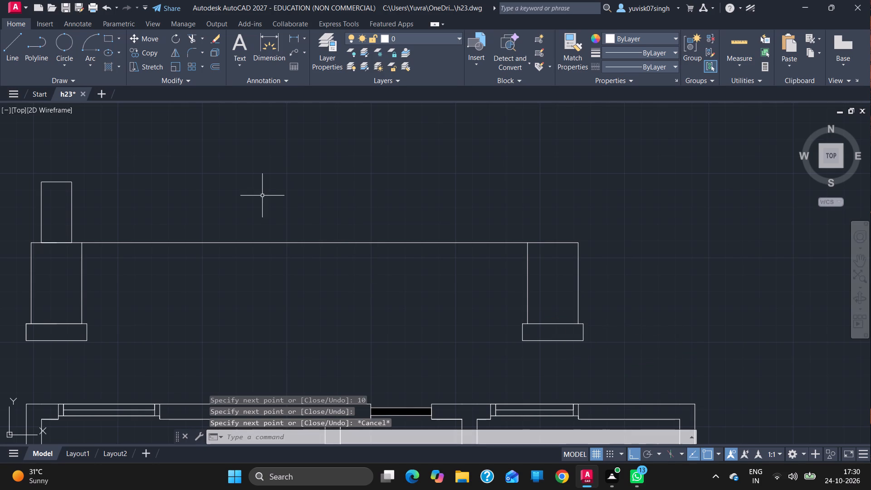
# From the east pillar's north-edge midpoint, draw lines 9" west, 3' north, 1'6" east, and south to the pillar, forming its upper block.
pyautogui.click(16, 62)
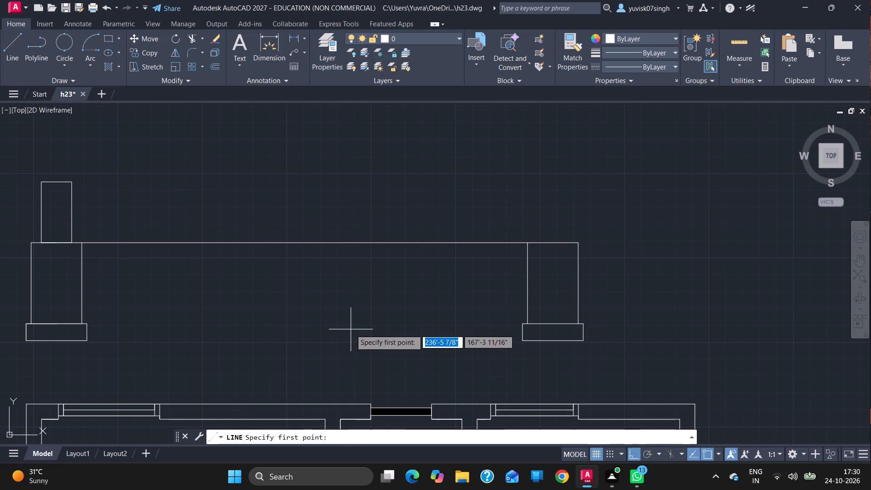
pyautogui.moveTo(553, 241); pyautogui.dragTo(544, 241)
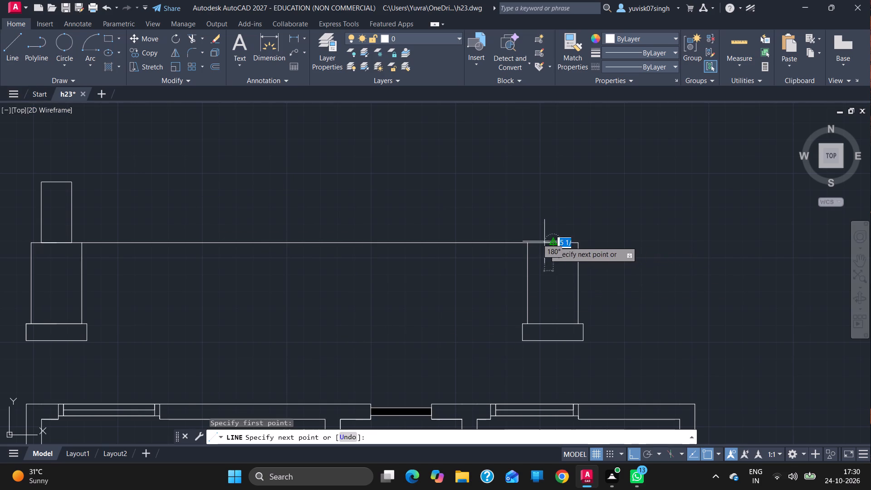
pyautogui.moveTo(544, 241); pyautogui.dragTo(529, 244)
pyautogui.press('8')
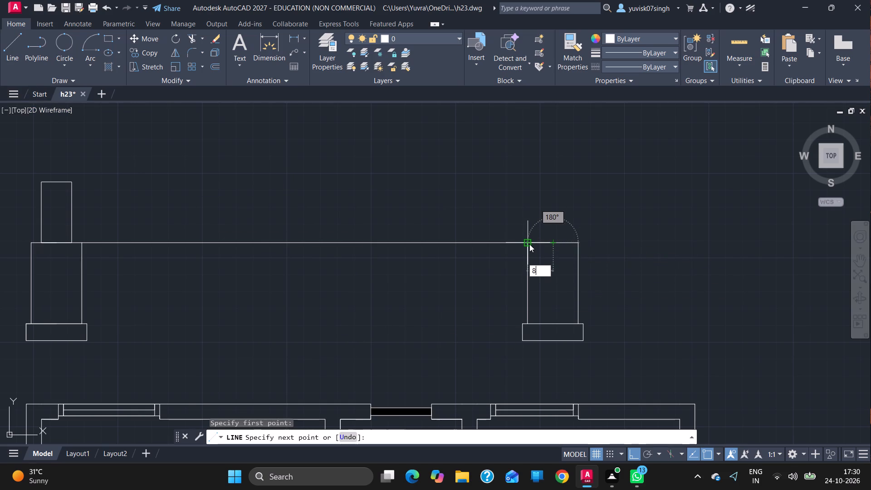
pyautogui.press('BackSpace')
pyautogui.press('9')
pyautogui.press('Return')
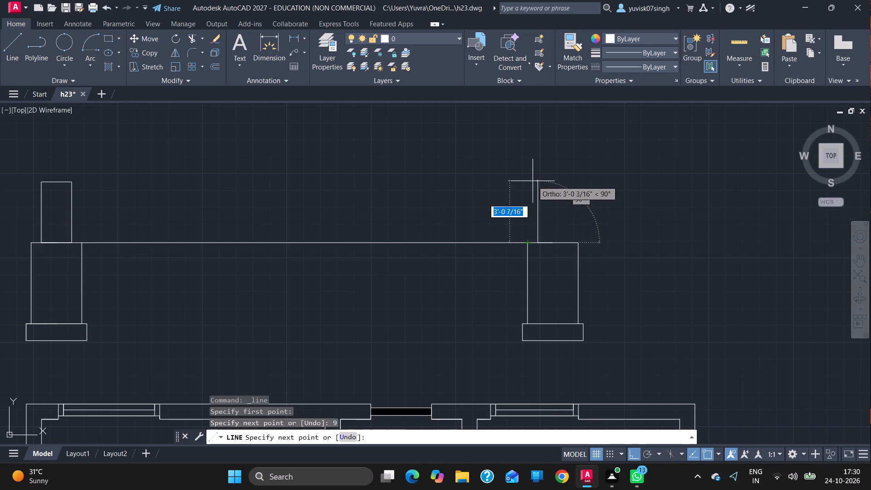
pyautogui.write("3'")
pyautogui.press('Return')
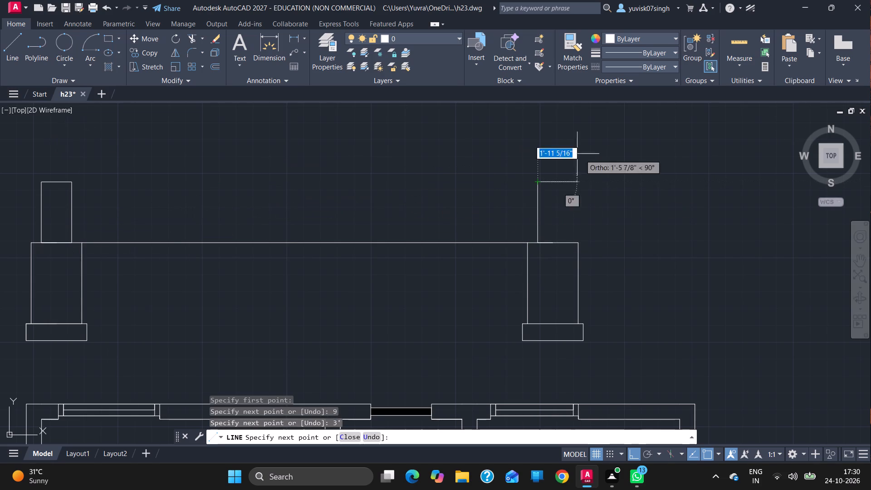
pyautogui.write("1'6")
pyautogui.press('Return')
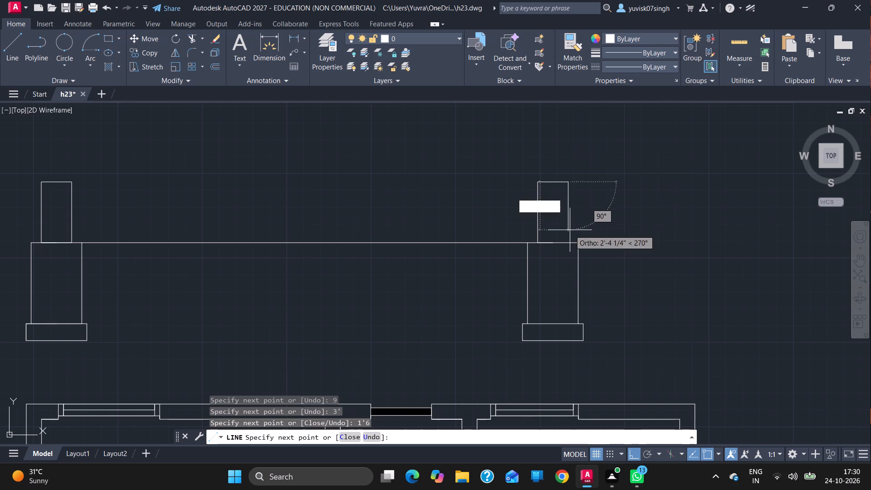
pyautogui.click(568, 241)
pyautogui.press('Escape')
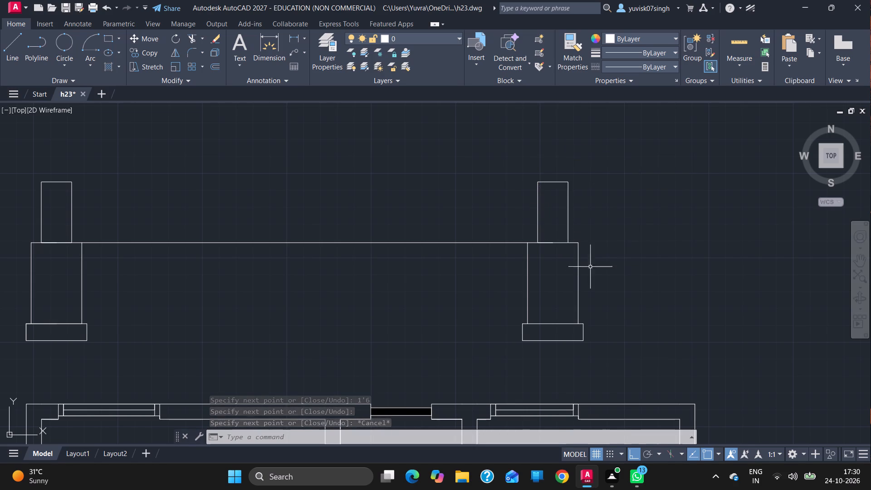
# Draw a horizontal line from the west upper block's northeast corner to the east upper block's northeast corner.
pyautogui.click(13, 43)
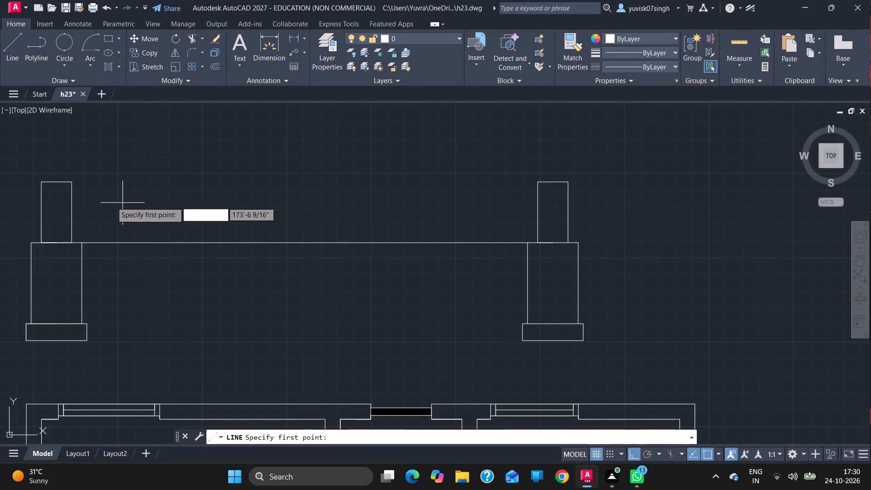
pyautogui.click(69, 182)
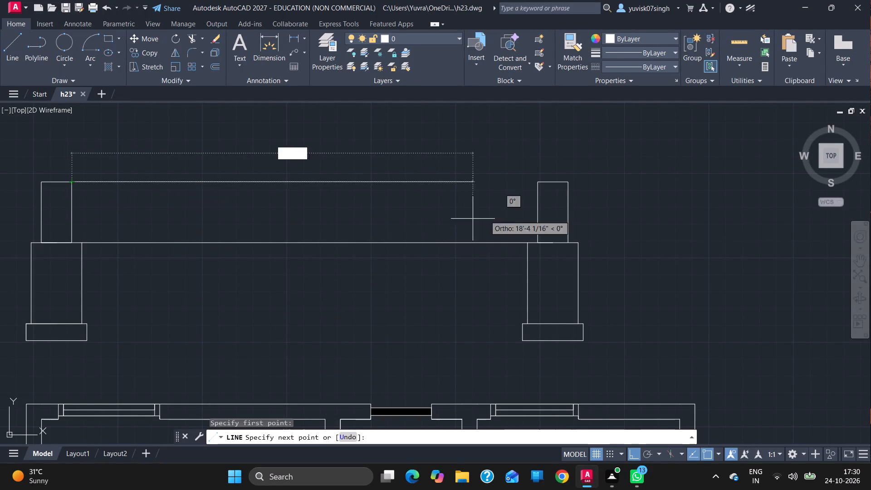
pyautogui.click(568, 181)
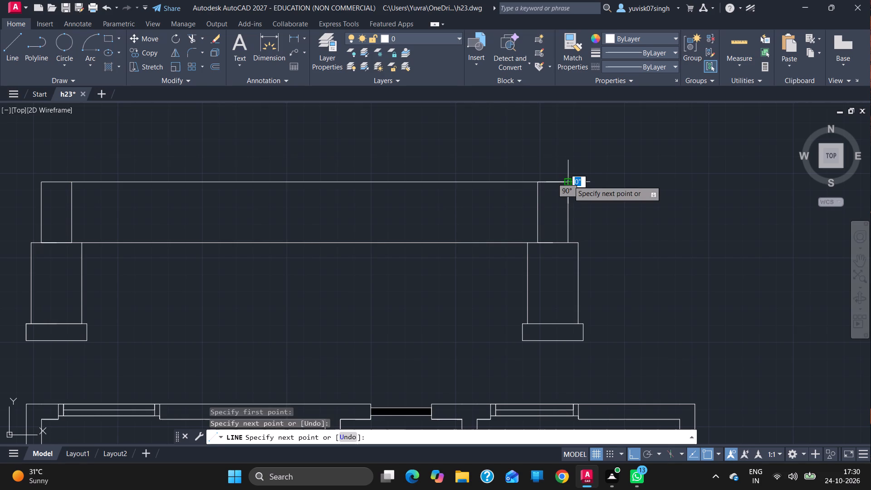
pyautogui.press('Escape')
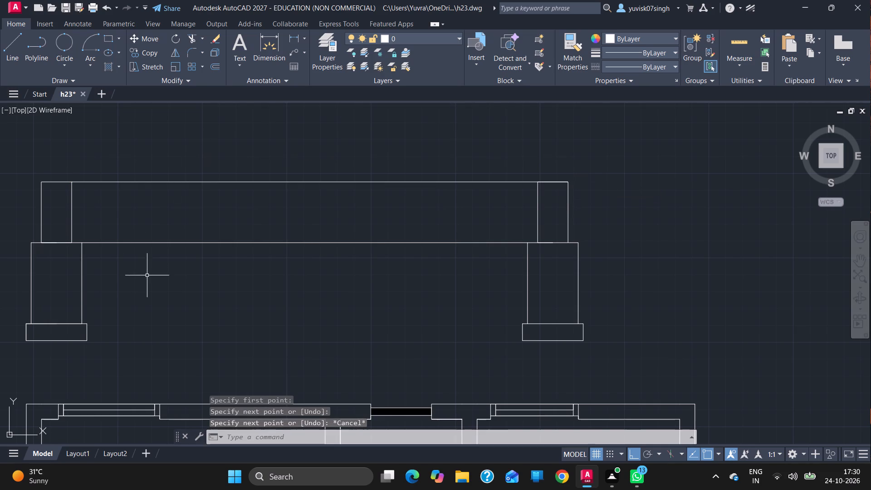
# Draw a line 2'2" south from the west upper block's northeast corner, and continue it west to the block's west edge.
pyautogui.click(9, 69)
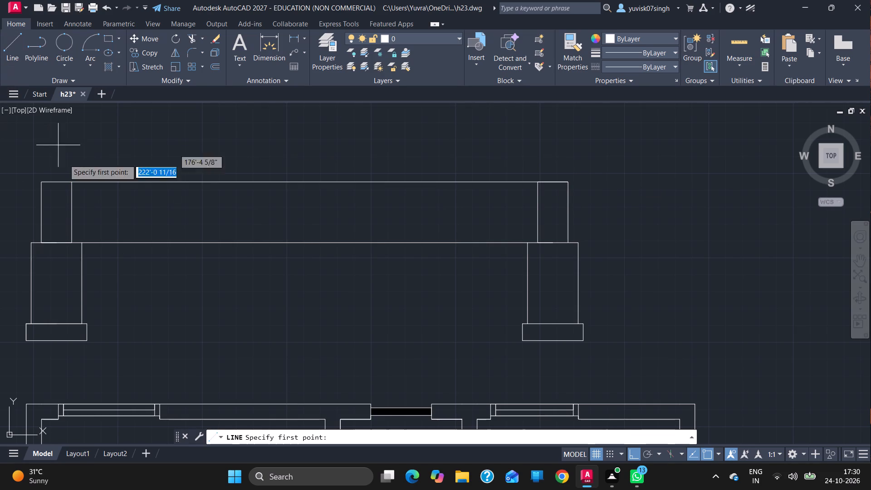
pyautogui.moveTo(69, 179); pyautogui.dragTo(70, 186)
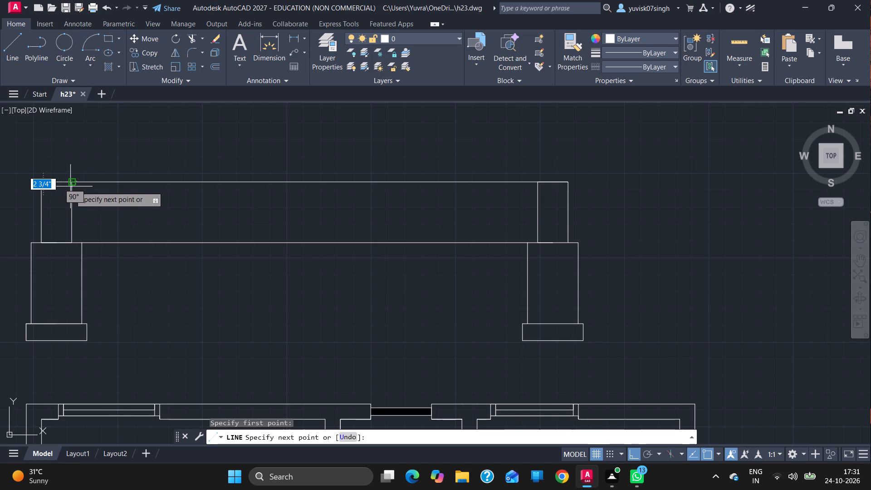
pyautogui.moveTo(70, 186); pyautogui.dragTo(72, 191)
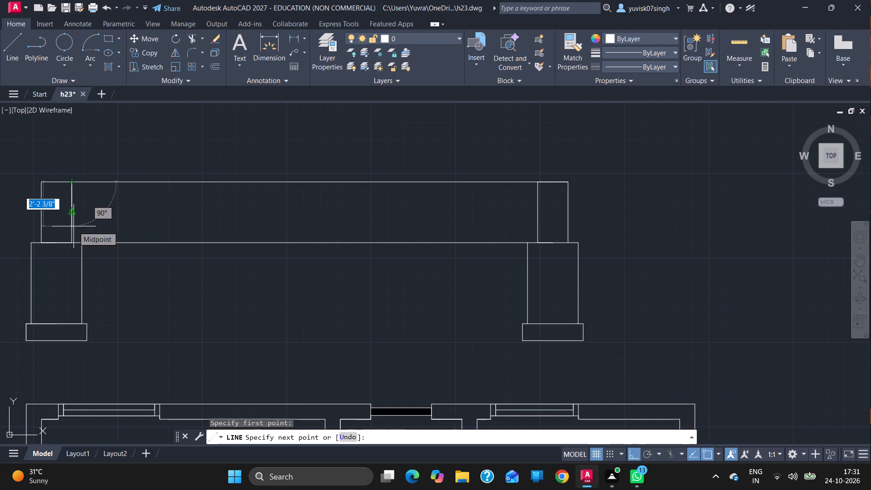
pyautogui.write("2'2")
pyautogui.press('Return')
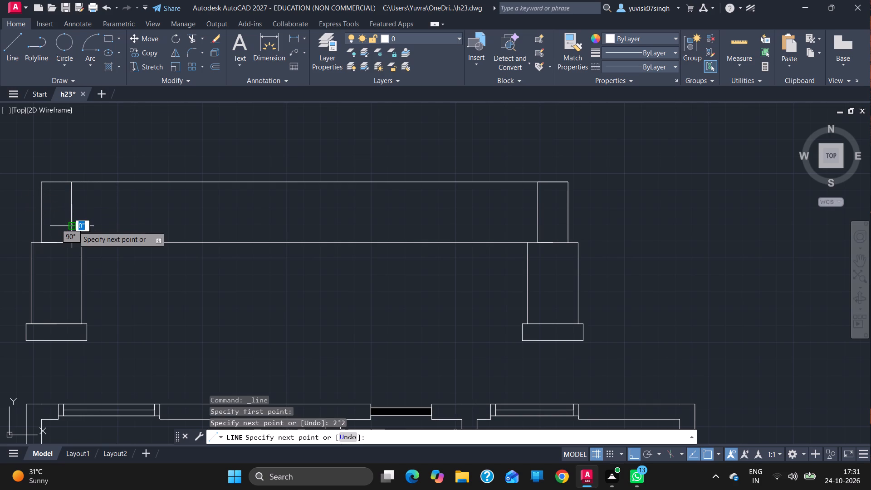
pyautogui.click(40, 226)
pyautogui.press('Escape')
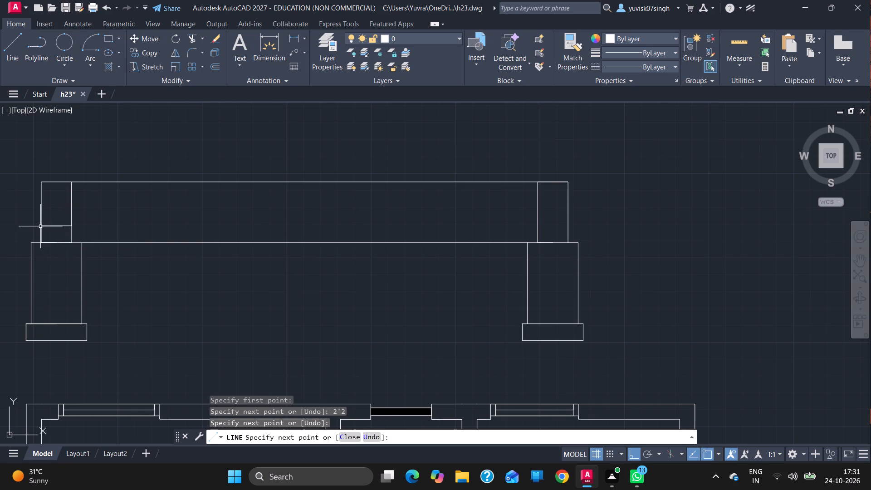
# Draw a line 6" south from the west upper block's northeast corner, and continue it east to the east upper block's west edge.
pyautogui.click(6, 47)
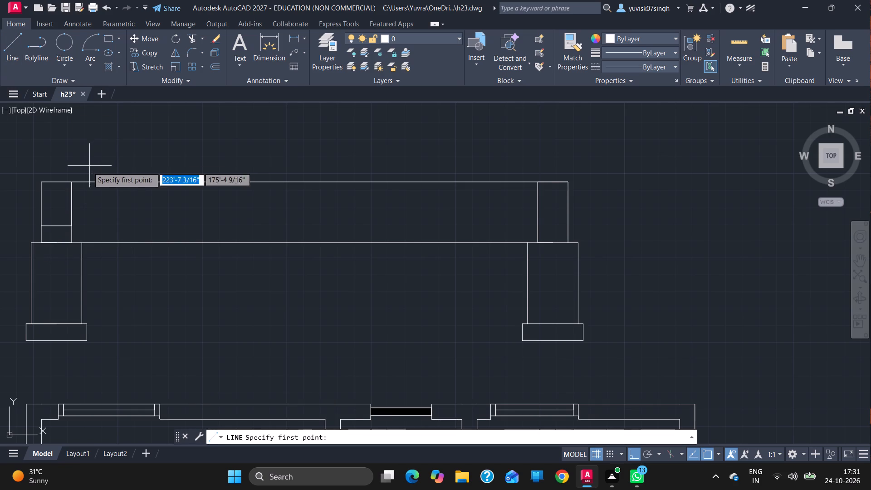
pyautogui.moveTo(73, 182); pyautogui.dragTo(72, 201)
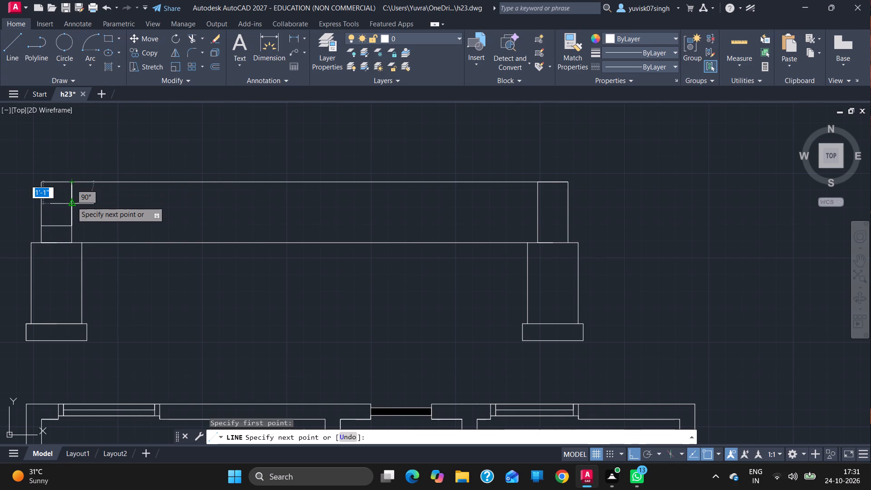
pyautogui.press('6')
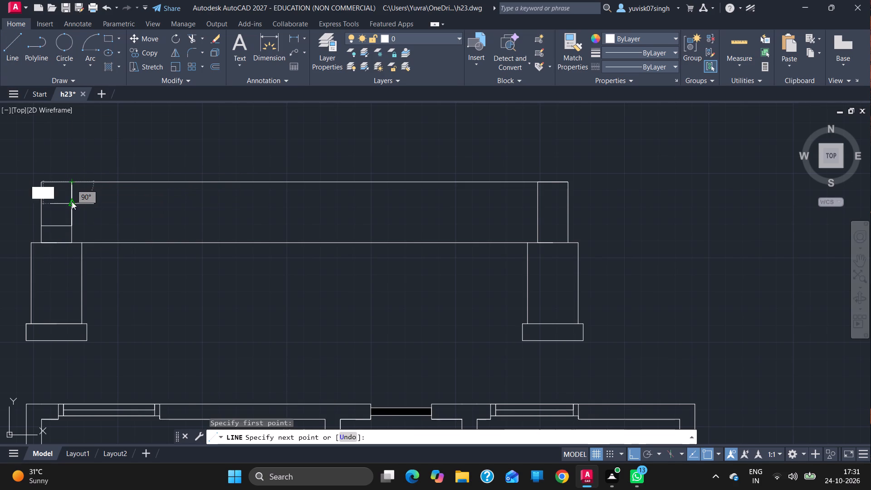
pyautogui.press('Return')
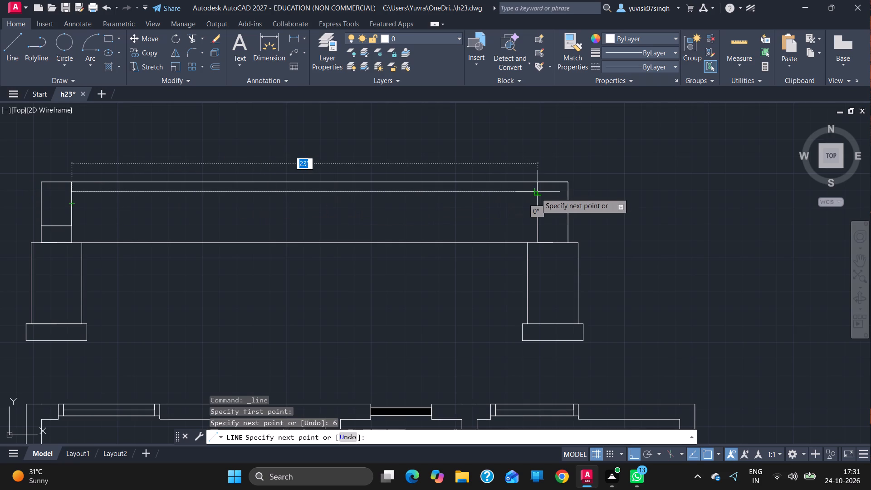
pyautogui.click(535, 192)
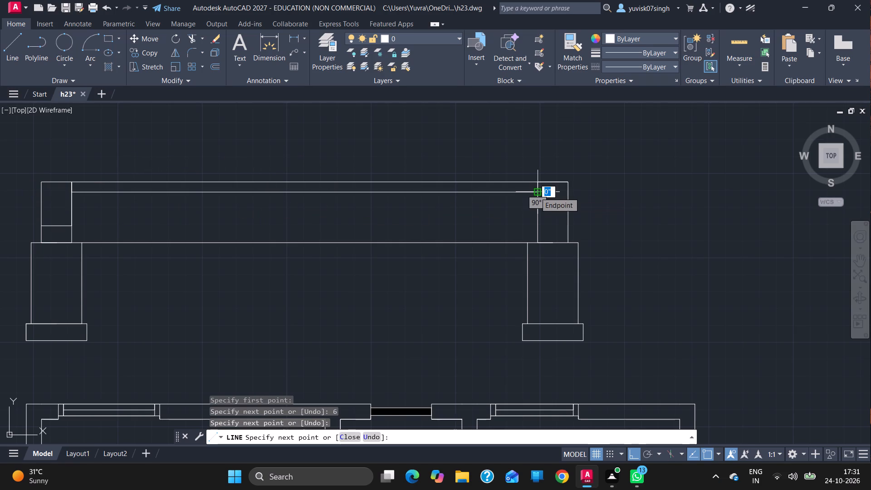
# From the east pillar's northeast corner, draw lines 7' east, 4' south, 2'6" east, 4' north, and back west, forming a third pillar.
pyautogui.press('Escape')
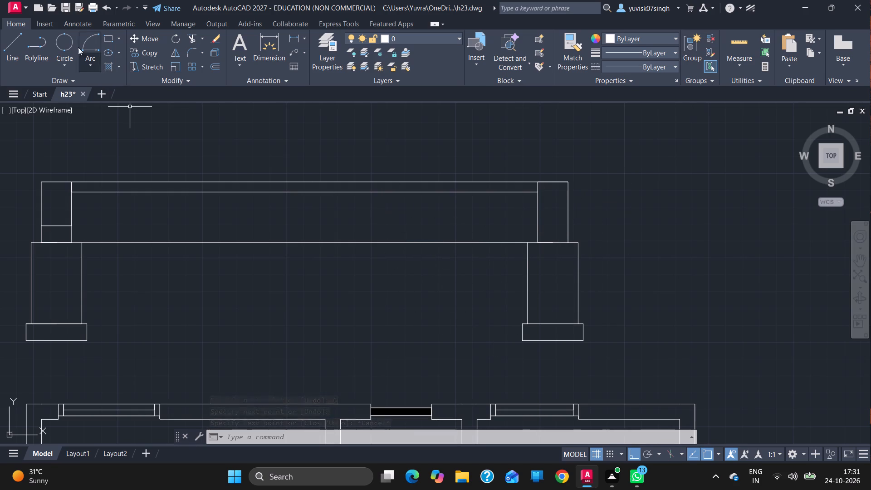
pyautogui.click(20, 38)
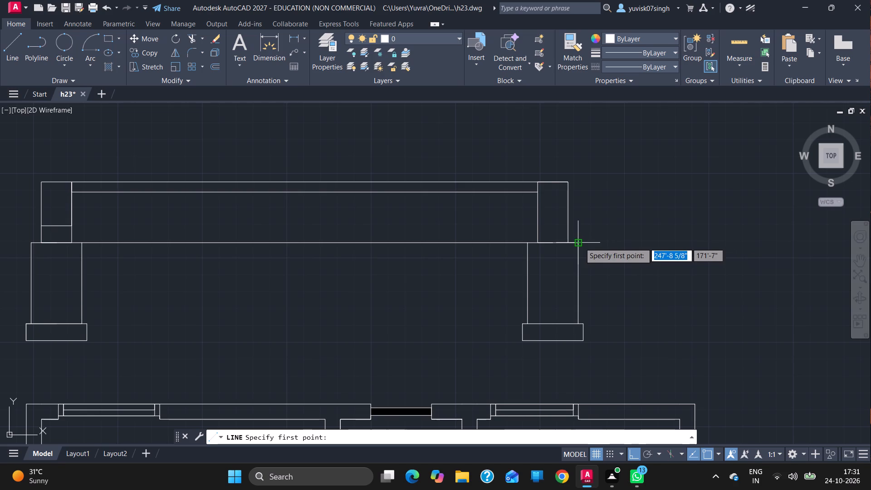
pyautogui.moveTo(580, 243); pyautogui.dragTo(736, 235)
pyautogui.write("7'")
pyautogui.press('Return')
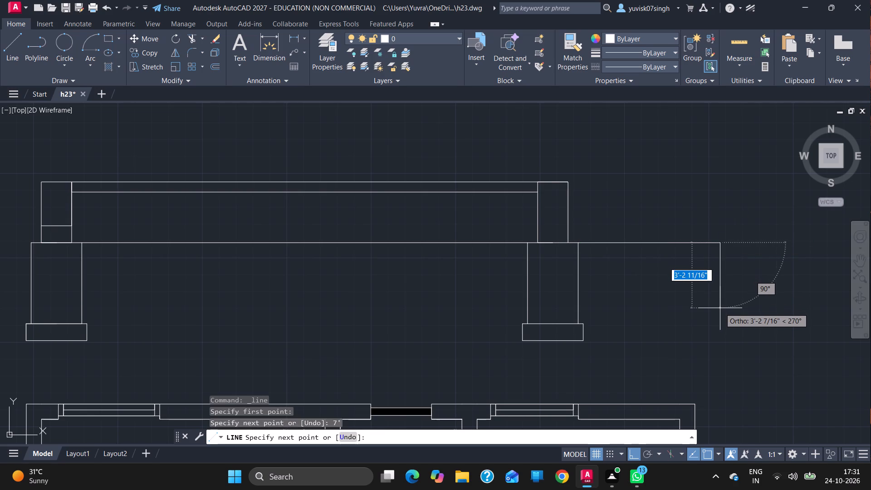
pyautogui.write("4'")
pyautogui.press('Return')
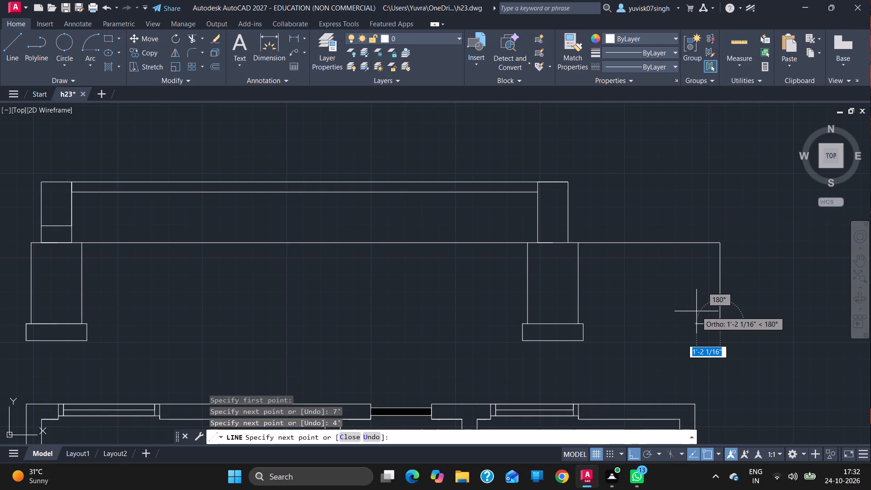
pyautogui.press('3')
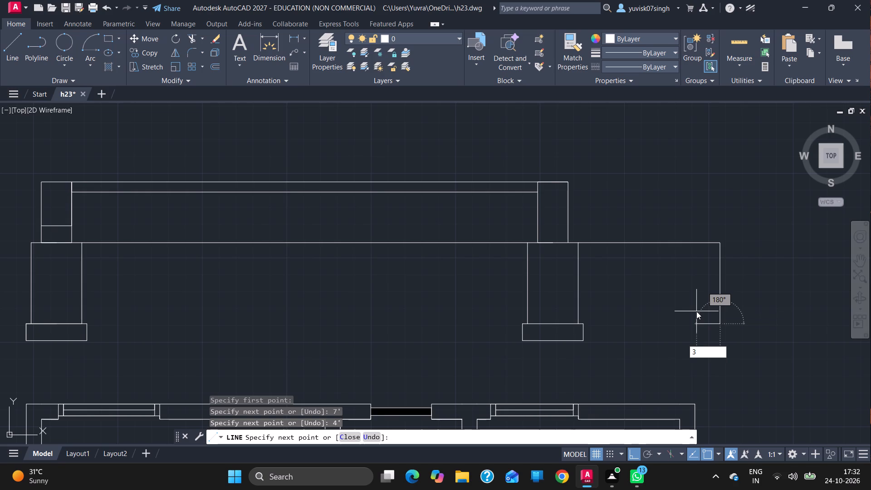
pyautogui.press('Delete')
pyautogui.press('Escape')
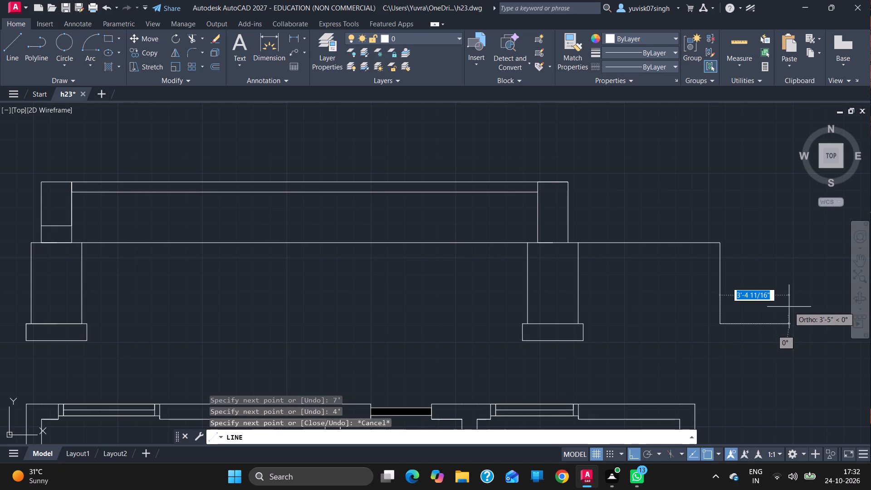
pyautogui.write("2'6")
pyautogui.press('Return')
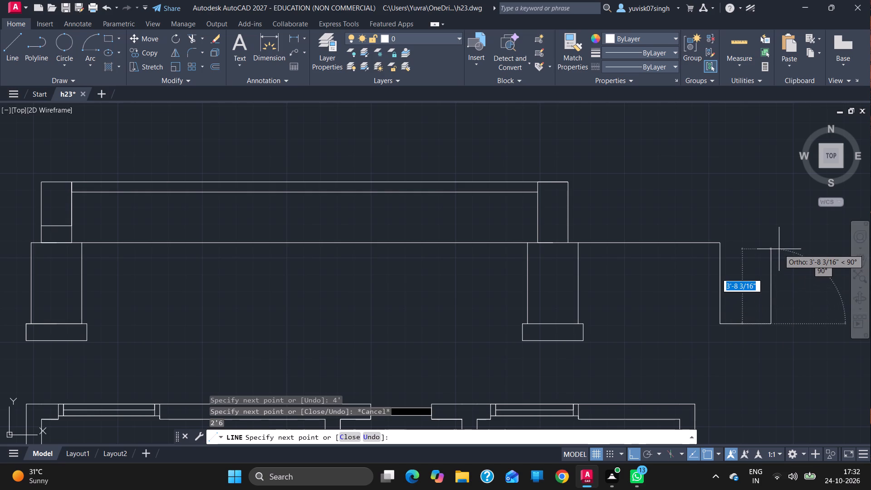
pyautogui.write("4'")
pyautogui.press('Return')
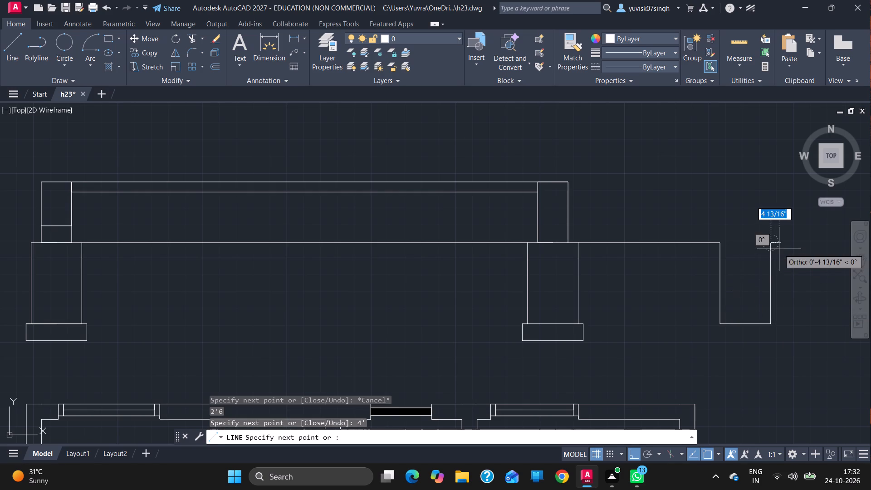
pyautogui.click(720, 241)
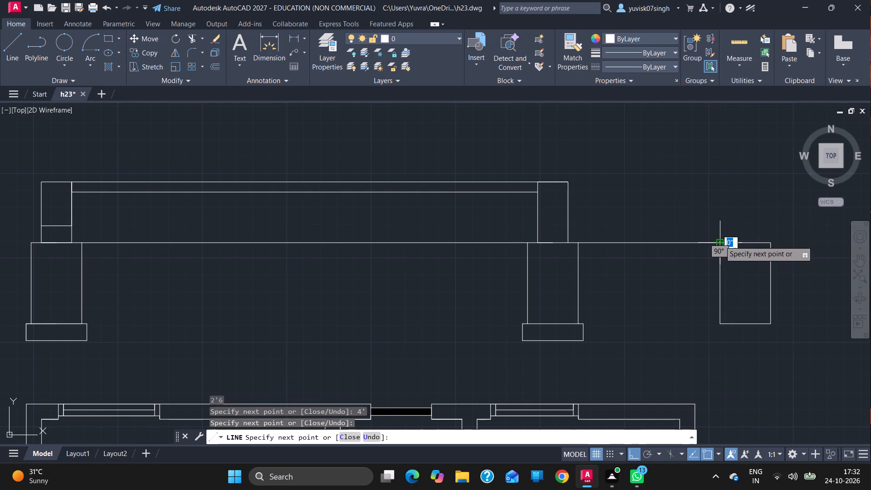
pyautogui.press('Escape')
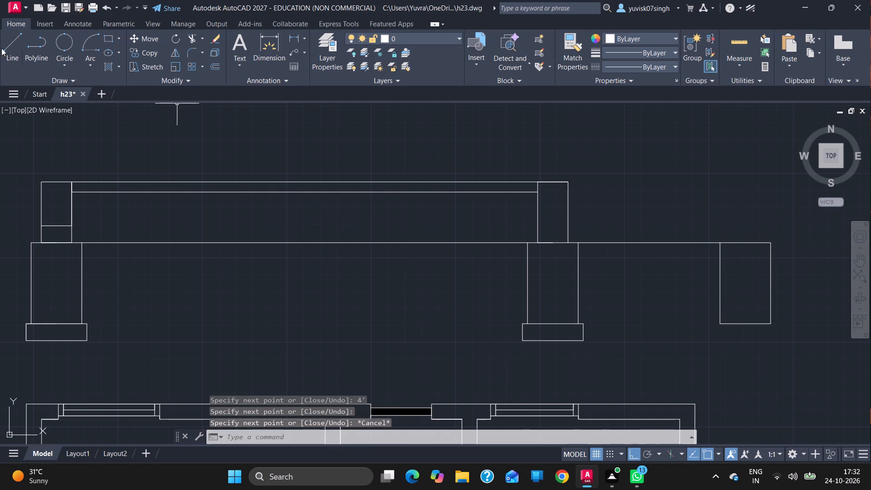
# From the third pillar's southwest corner, draw lines 3" west, 10" south, 3' east, 10" north, and back to its southeast corner as its base.
pyautogui.click(8, 52)
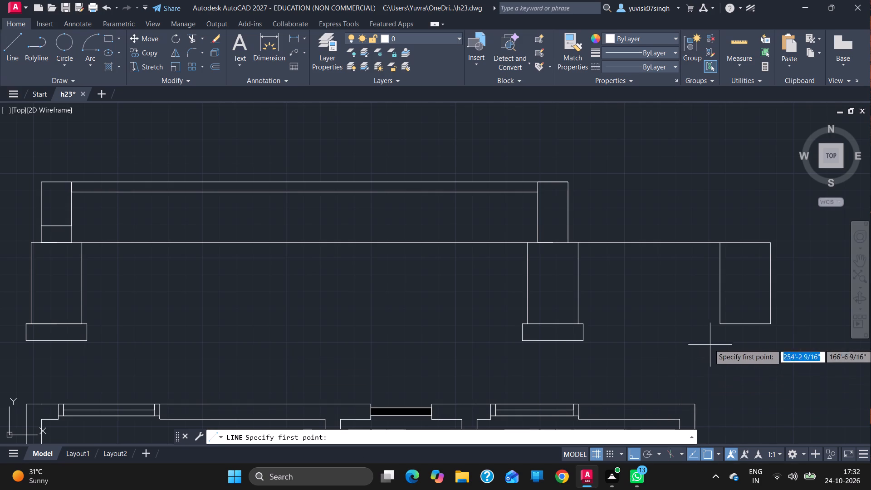
pyautogui.moveTo(721, 324); pyautogui.dragTo(700, 326)
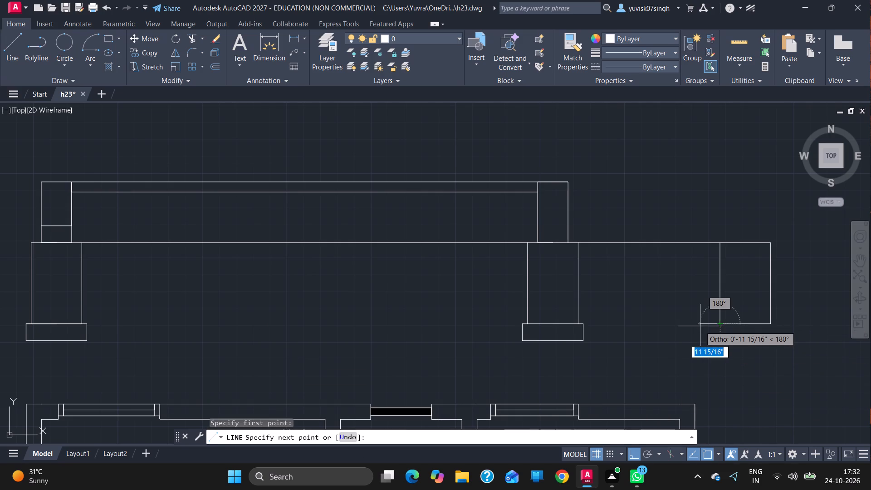
pyautogui.press('3')
pyautogui.press('Return')
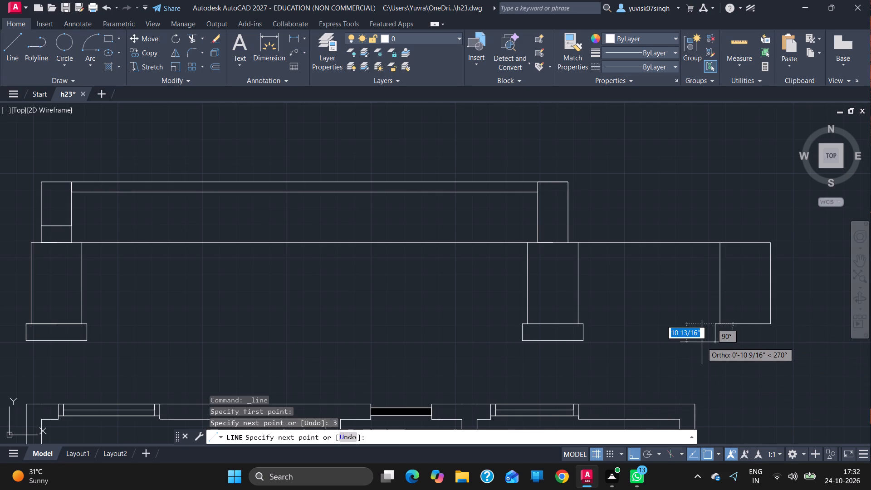
pyautogui.write('10')
pyautogui.press('Return')
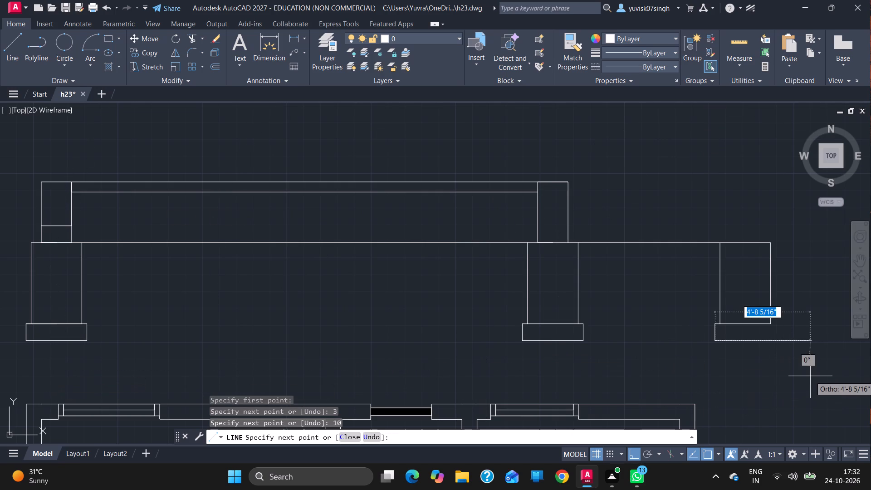
pyautogui.write("3'")
pyautogui.press('Return')
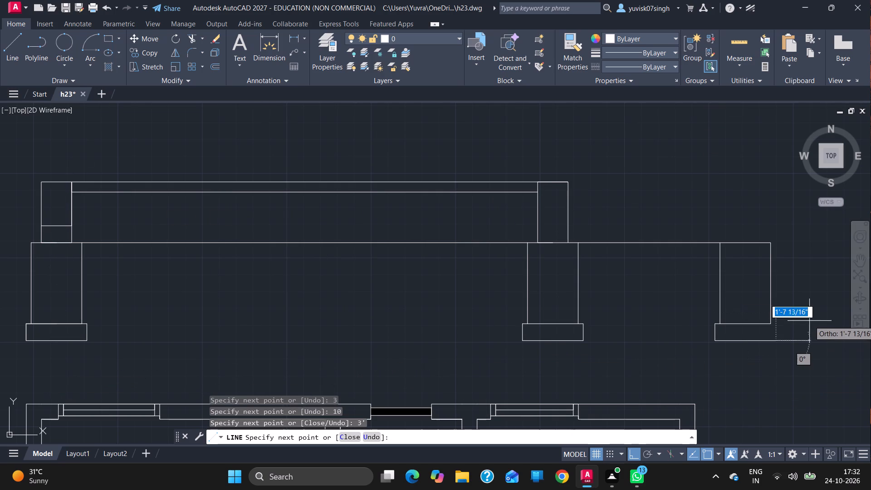
pyautogui.write('10')
pyautogui.press('Return')
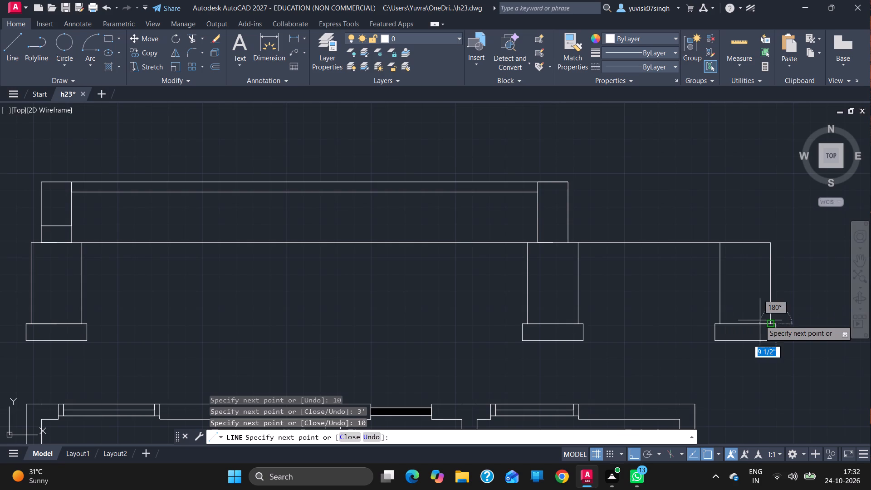
pyautogui.click(769, 322)
pyautogui.press('Escape')
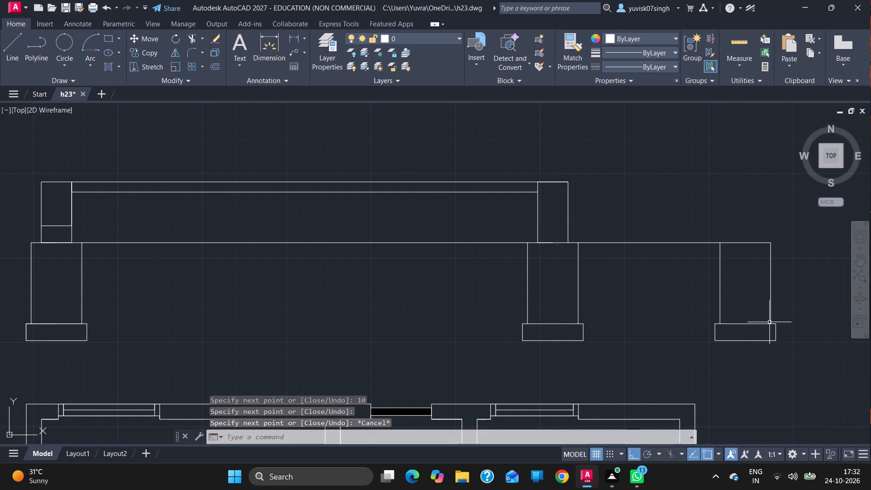
# From the third pillar's north-edge midpoint, draw lines 9" west, 3' north, 1'6" east, and south to the pillar, forming its upper block.
pyautogui.click(13, 45)
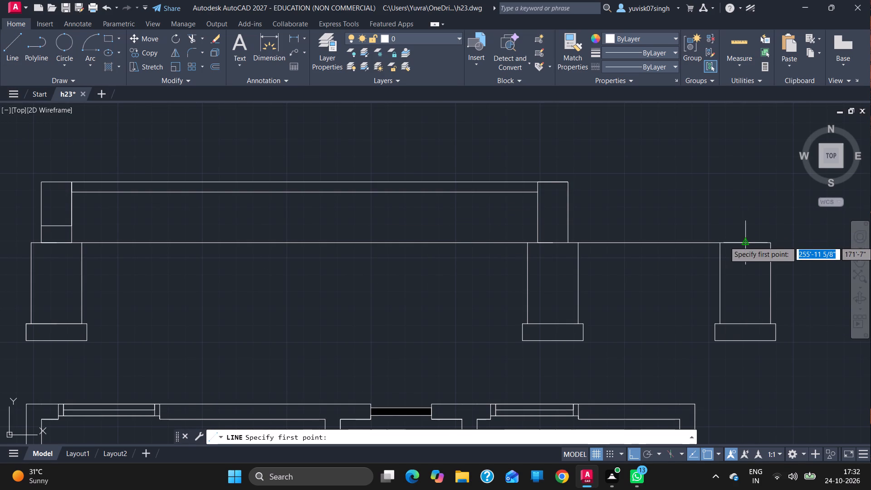
pyautogui.click(746, 241)
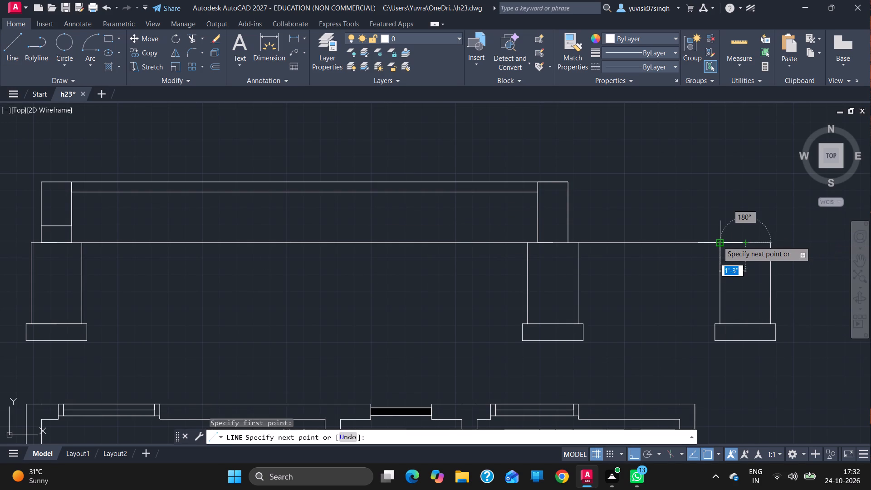
pyautogui.press('9')
pyautogui.press('Return')
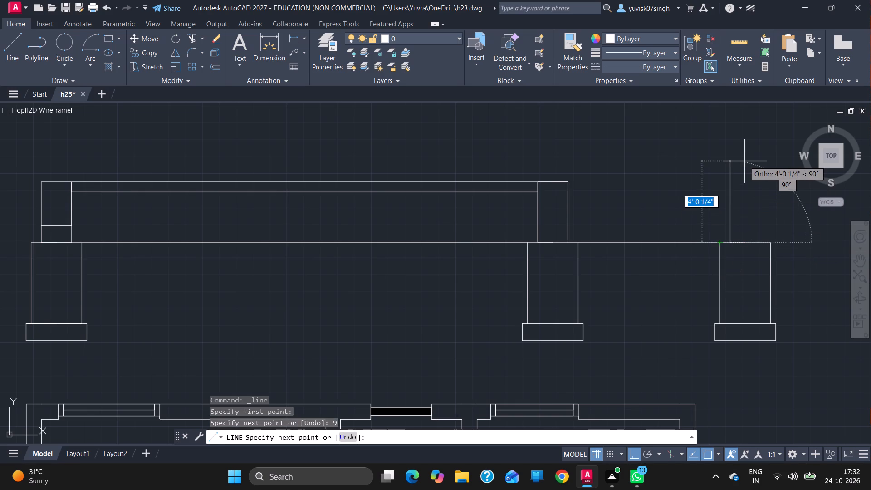
pyautogui.write("3'")
pyautogui.press('Return')
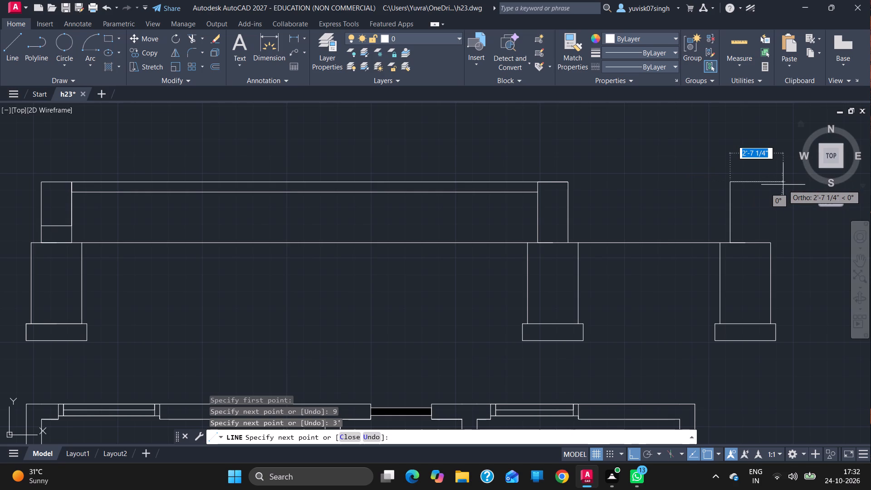
pyautogui.press('1')
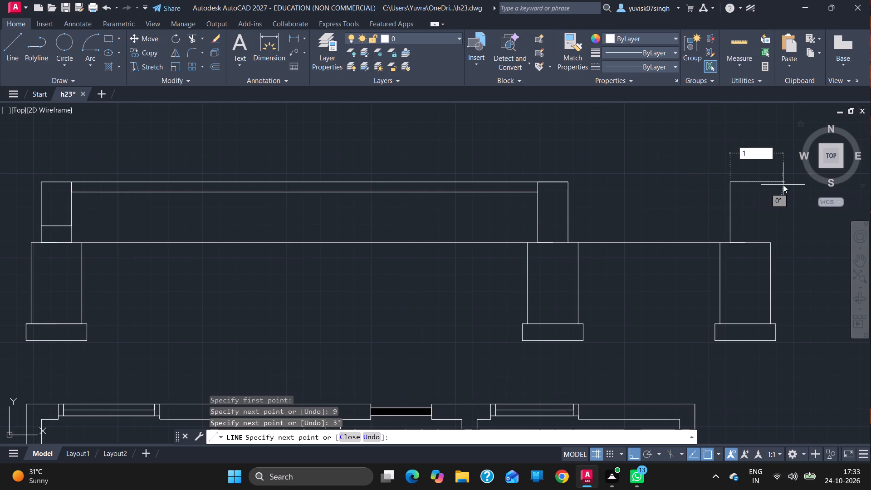
pyautogui.write("'6")
pyautogui.press('Return')
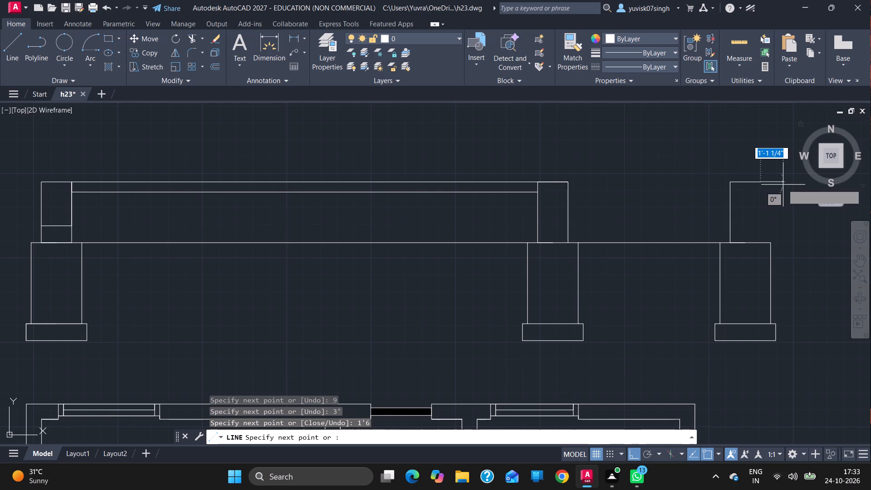
pyautogui.click(762, 244)
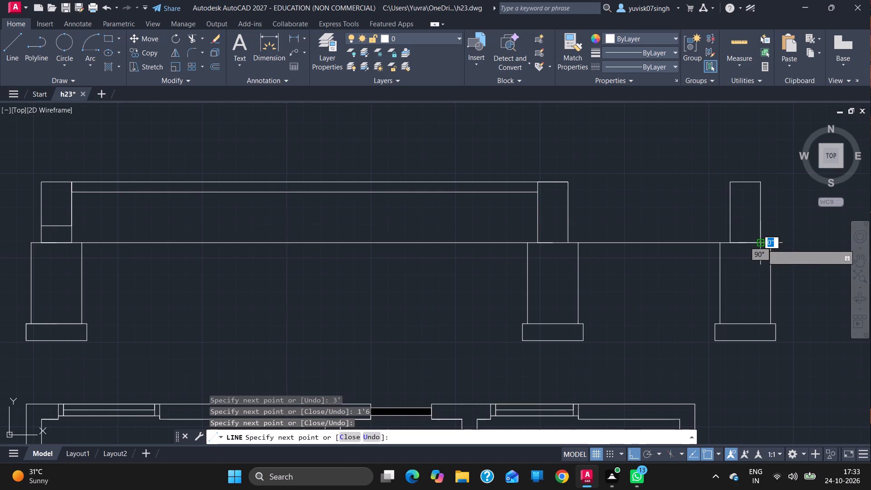
pyautogui.press('Escape')
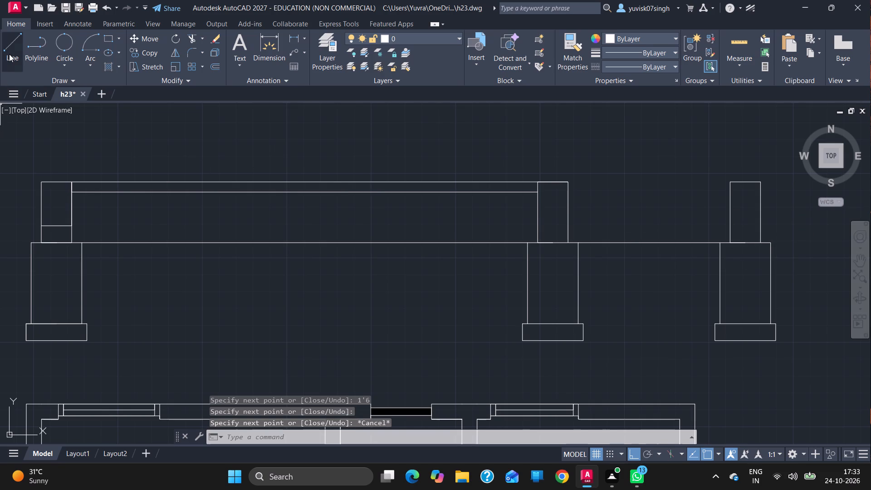
# Draw a line from the middle upper block's northeast corner to the third block's northwest corner, 6" south, and back to the middle block.
pyautogui.click(9, 54)
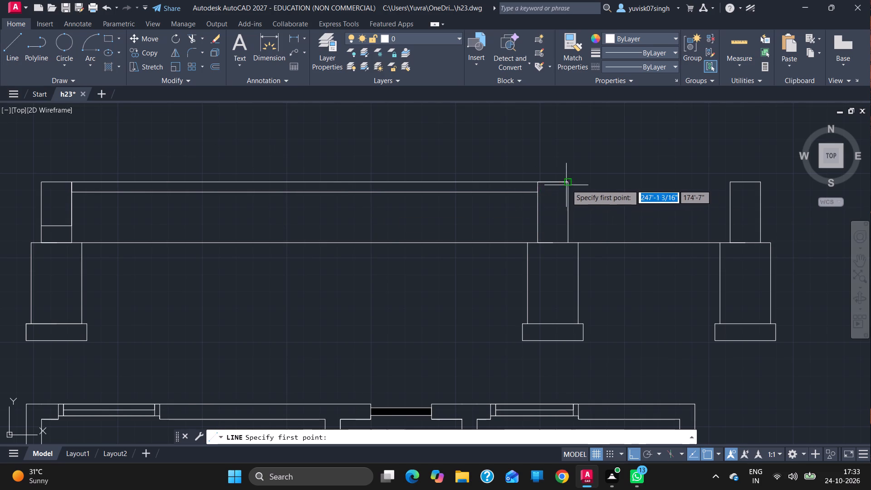
pyautogui.moveTo(568, 184); pyautogui.dragTo(729, 181)
pyautogui.moveTo(729, 181); pyautogui.dragTo(730, 200)
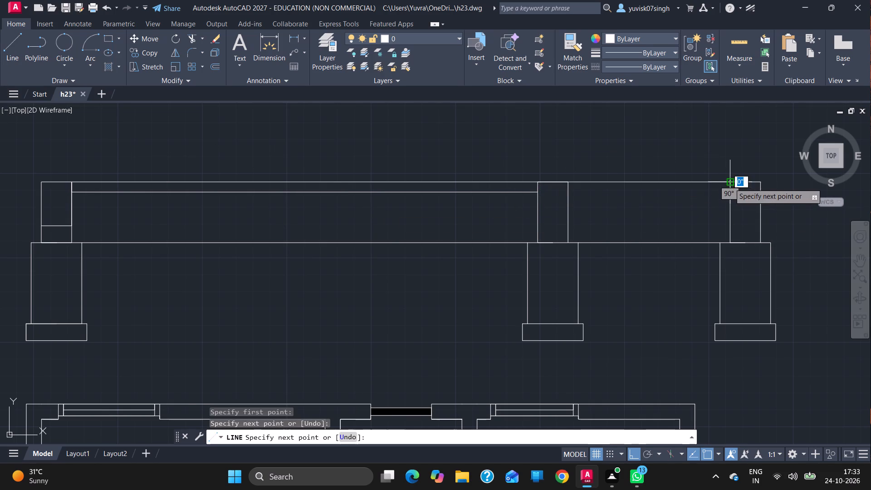
pyautogui.moveTo(730, 200); pyautogui.dragTo(730, 203)
pyautogui.press('6')
pyautogui.press('Return')
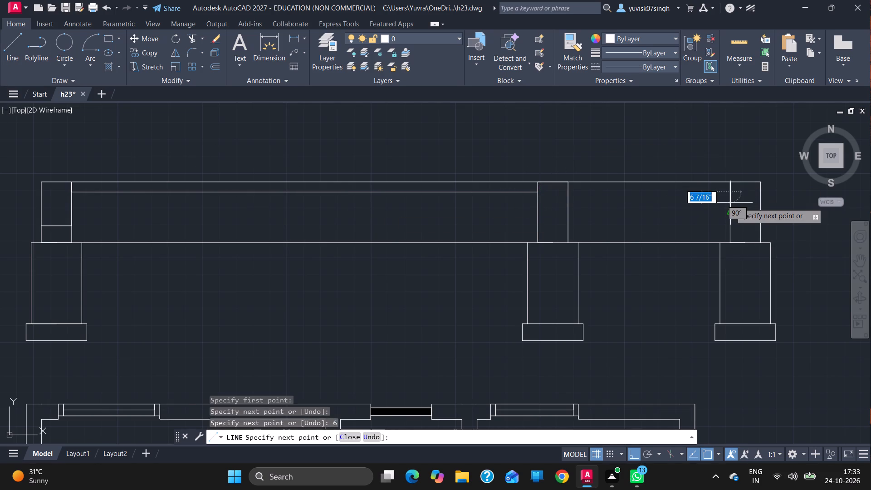
pyautogui.click(571, 191)
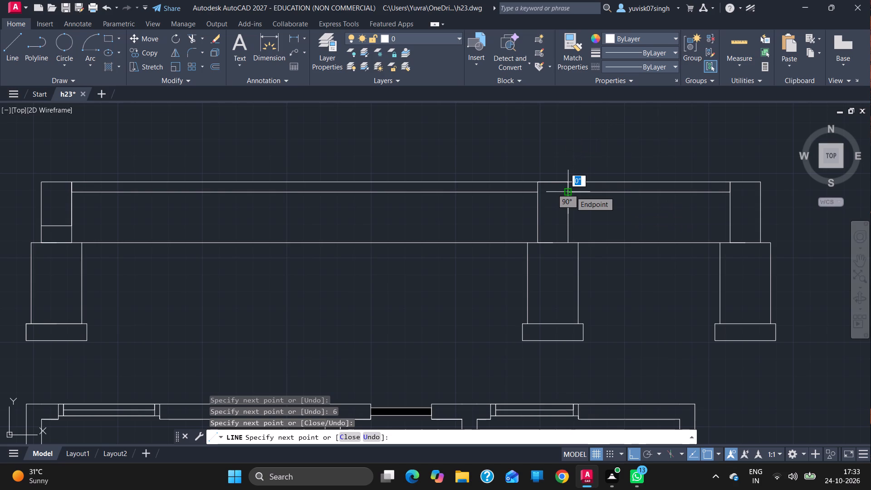
pyautogui.press('Escape')
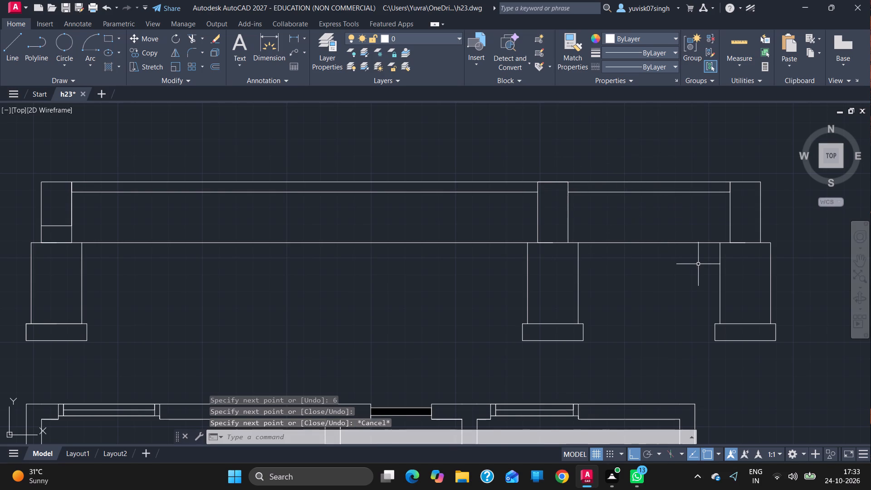
pyautogui.keyDown('ctrl'); pyautogui.scroll(-1, 698, 264); pyautogui.keyUp('ctrl')
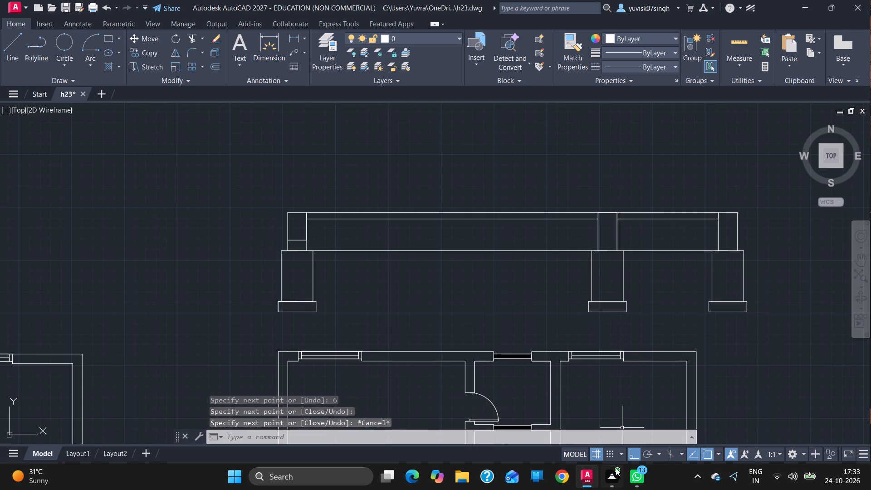
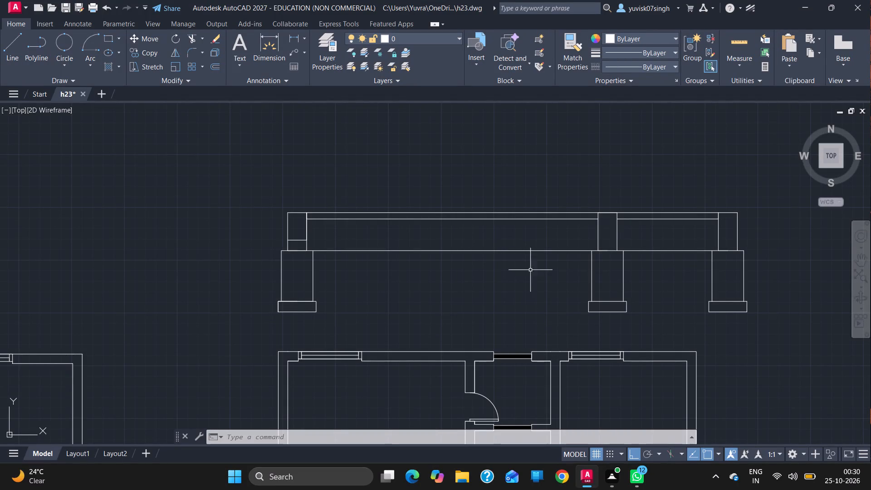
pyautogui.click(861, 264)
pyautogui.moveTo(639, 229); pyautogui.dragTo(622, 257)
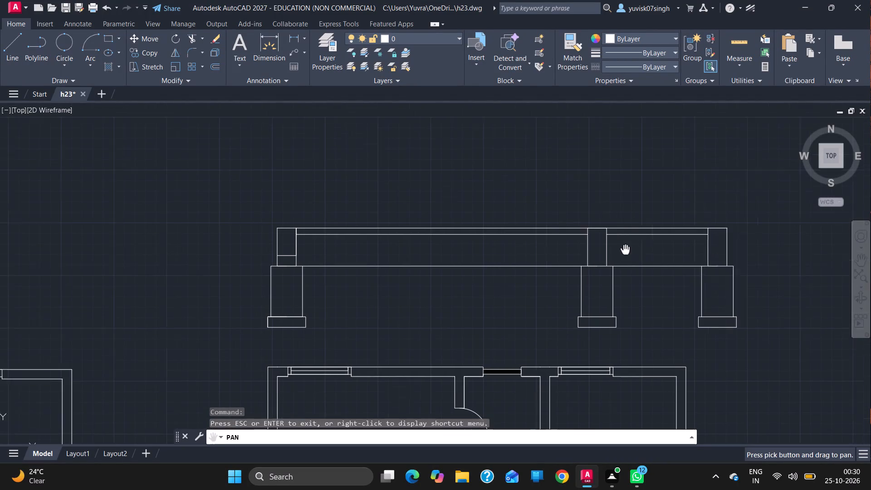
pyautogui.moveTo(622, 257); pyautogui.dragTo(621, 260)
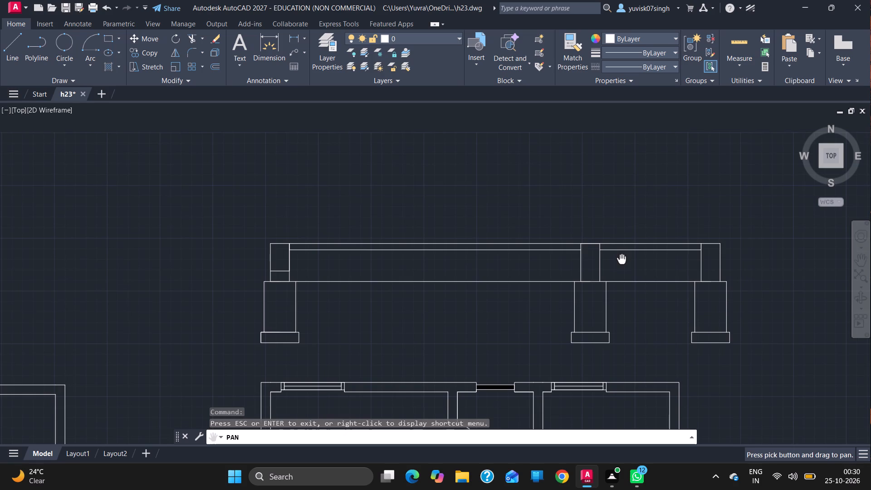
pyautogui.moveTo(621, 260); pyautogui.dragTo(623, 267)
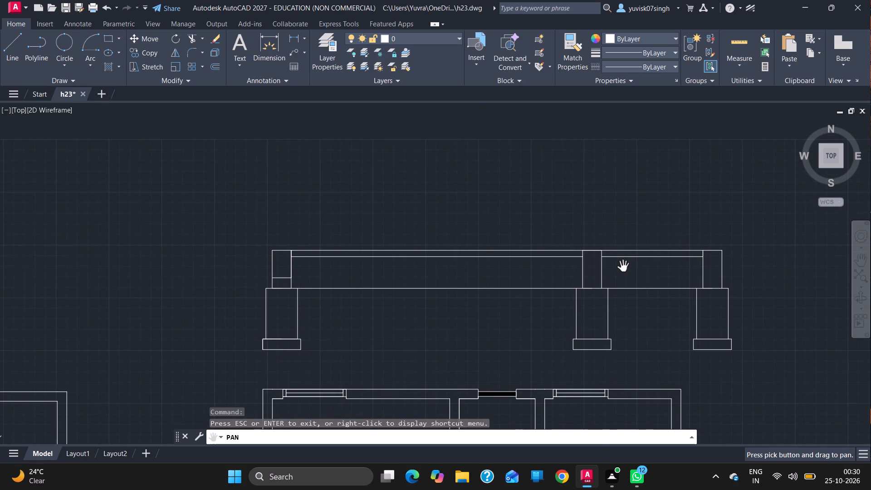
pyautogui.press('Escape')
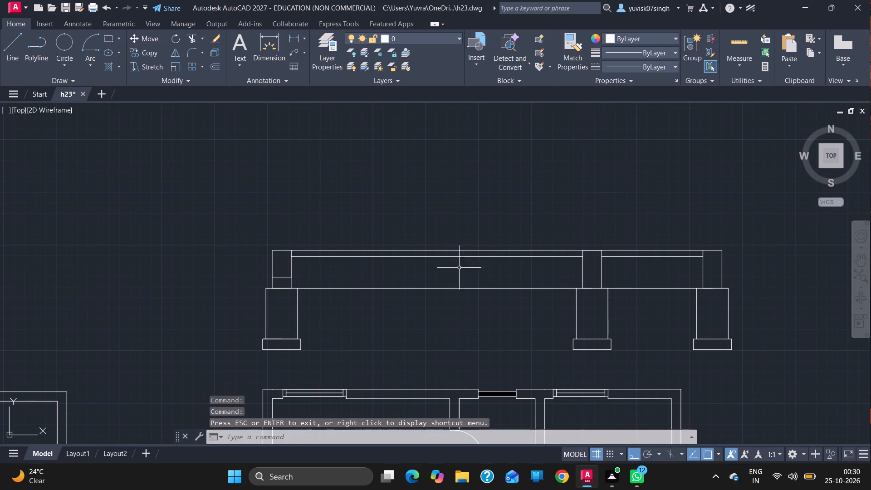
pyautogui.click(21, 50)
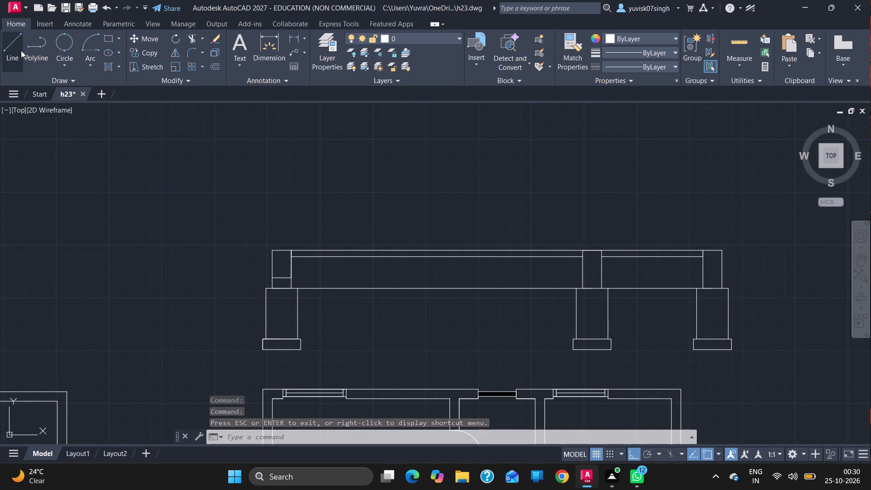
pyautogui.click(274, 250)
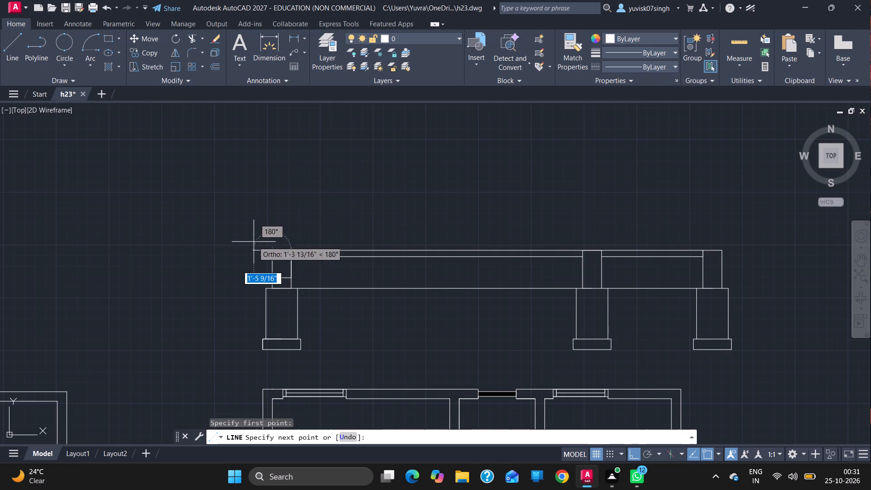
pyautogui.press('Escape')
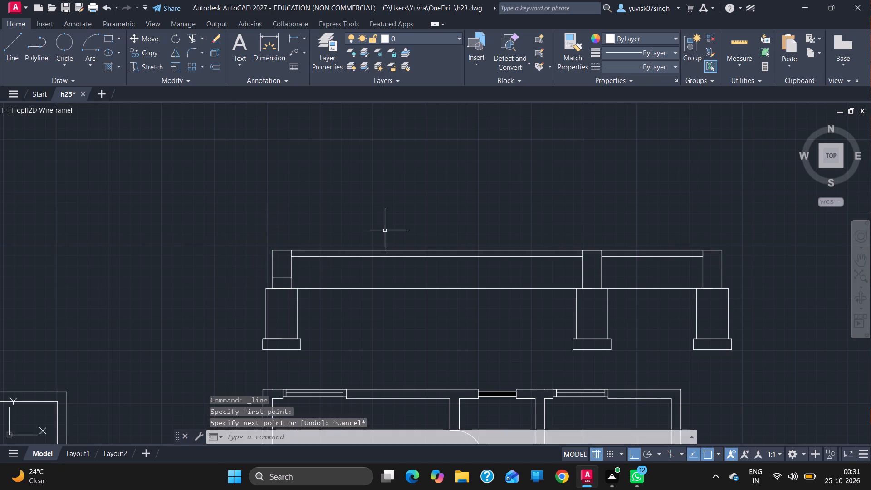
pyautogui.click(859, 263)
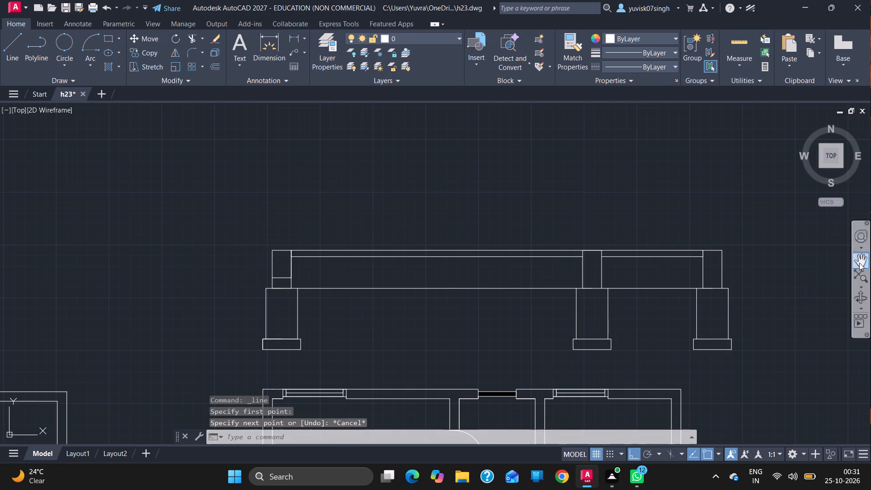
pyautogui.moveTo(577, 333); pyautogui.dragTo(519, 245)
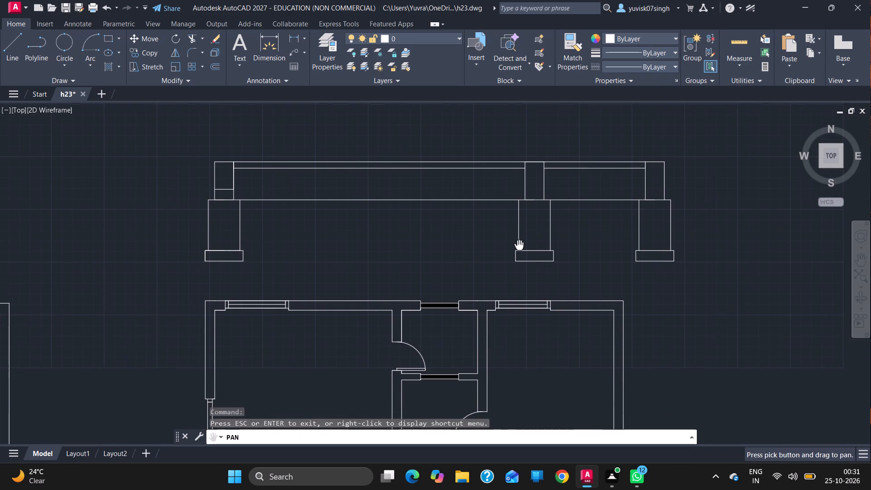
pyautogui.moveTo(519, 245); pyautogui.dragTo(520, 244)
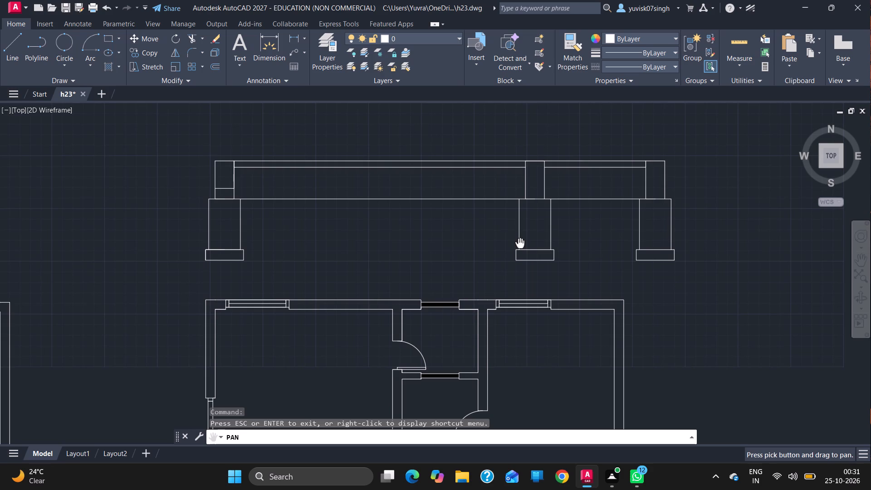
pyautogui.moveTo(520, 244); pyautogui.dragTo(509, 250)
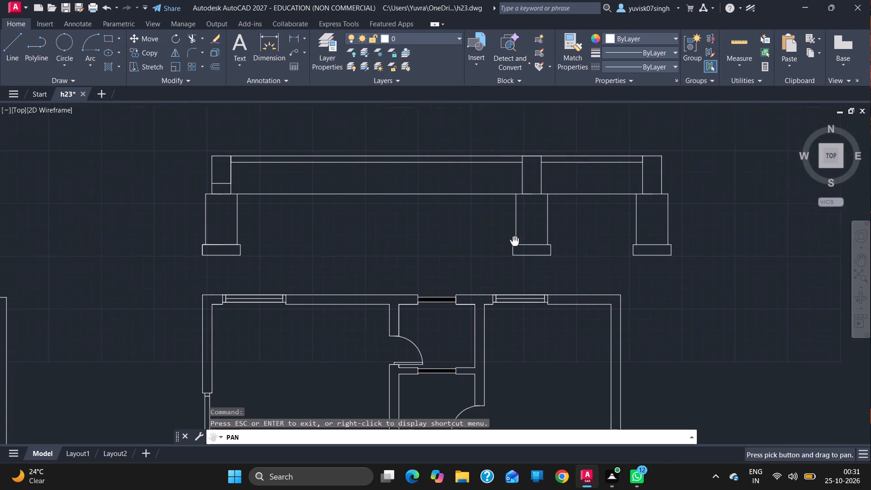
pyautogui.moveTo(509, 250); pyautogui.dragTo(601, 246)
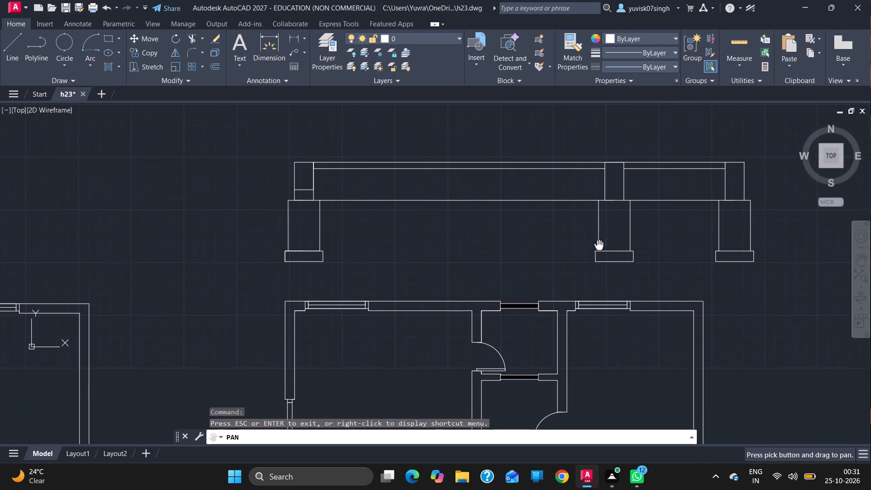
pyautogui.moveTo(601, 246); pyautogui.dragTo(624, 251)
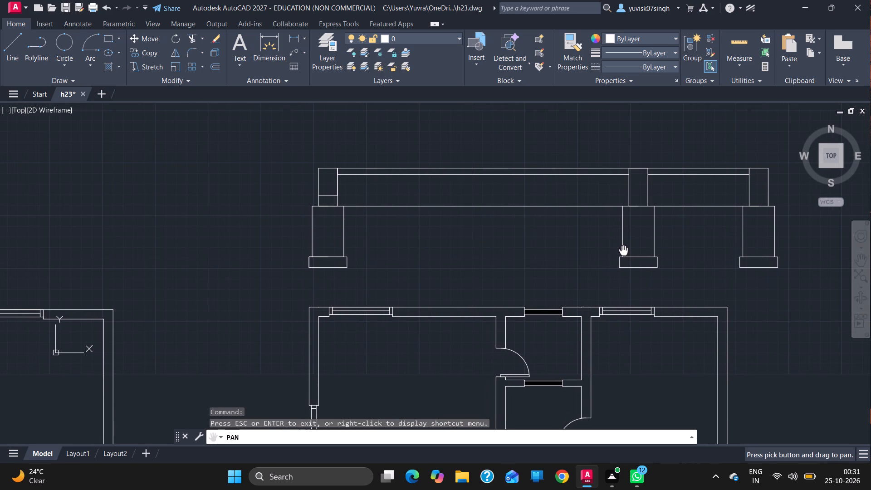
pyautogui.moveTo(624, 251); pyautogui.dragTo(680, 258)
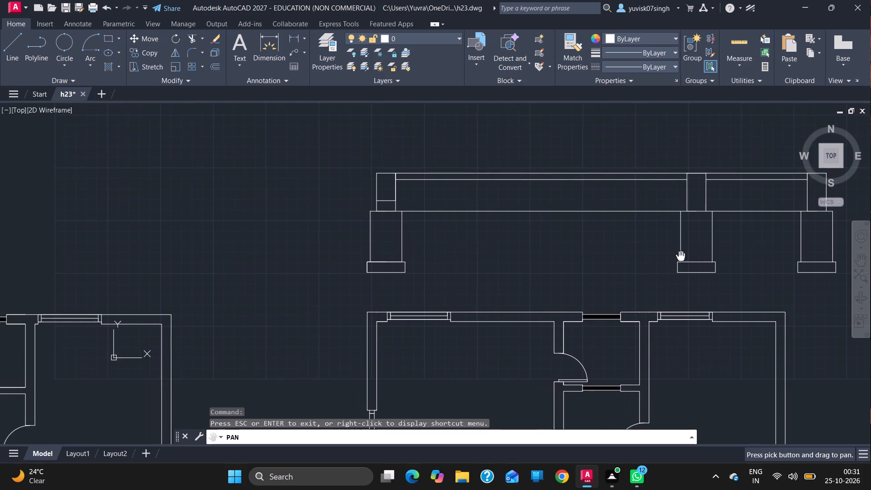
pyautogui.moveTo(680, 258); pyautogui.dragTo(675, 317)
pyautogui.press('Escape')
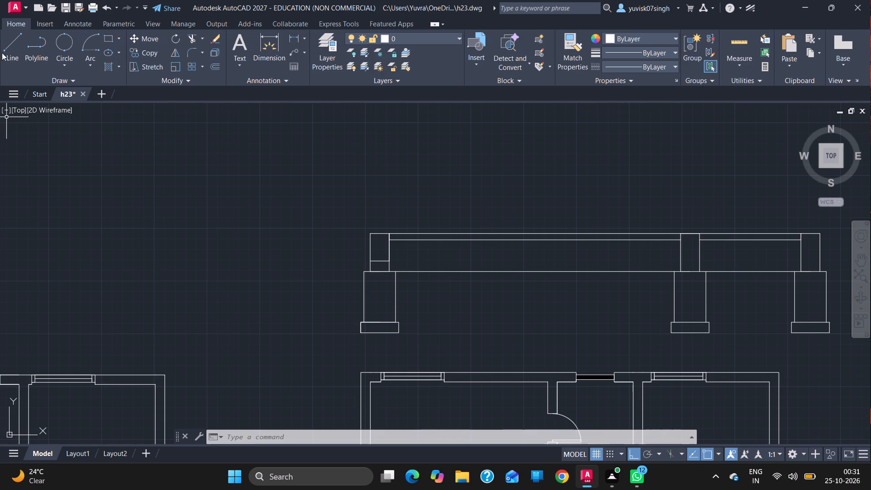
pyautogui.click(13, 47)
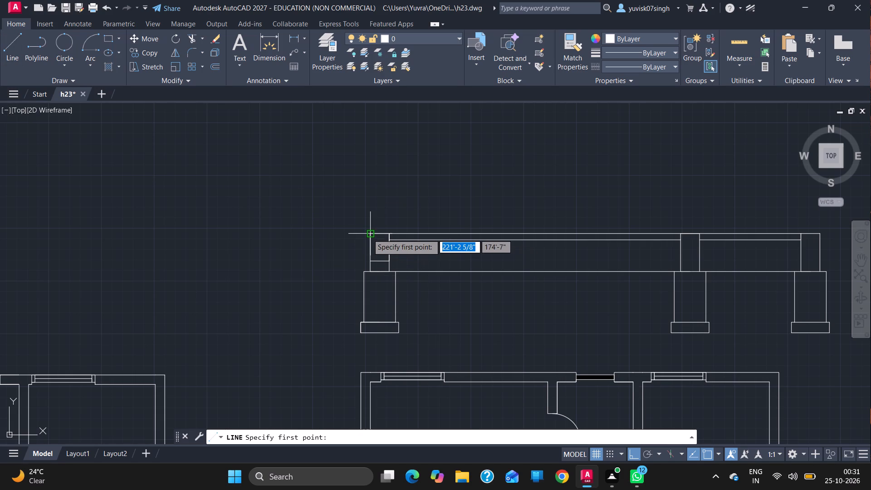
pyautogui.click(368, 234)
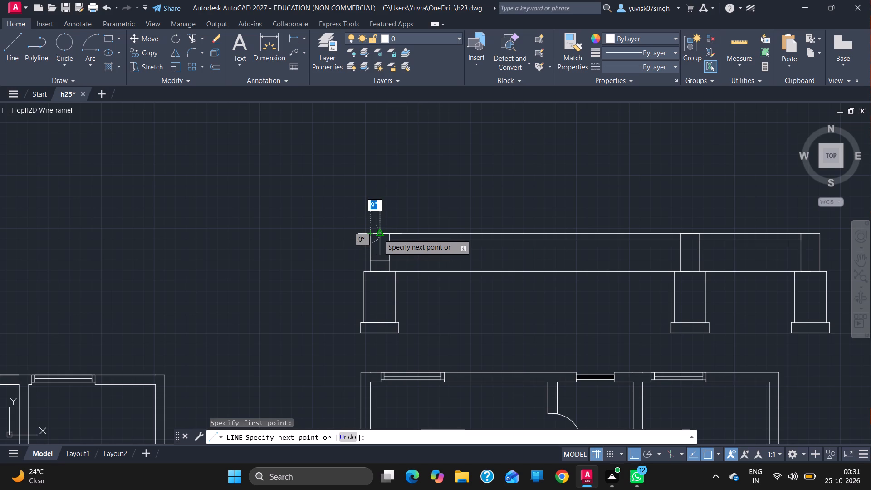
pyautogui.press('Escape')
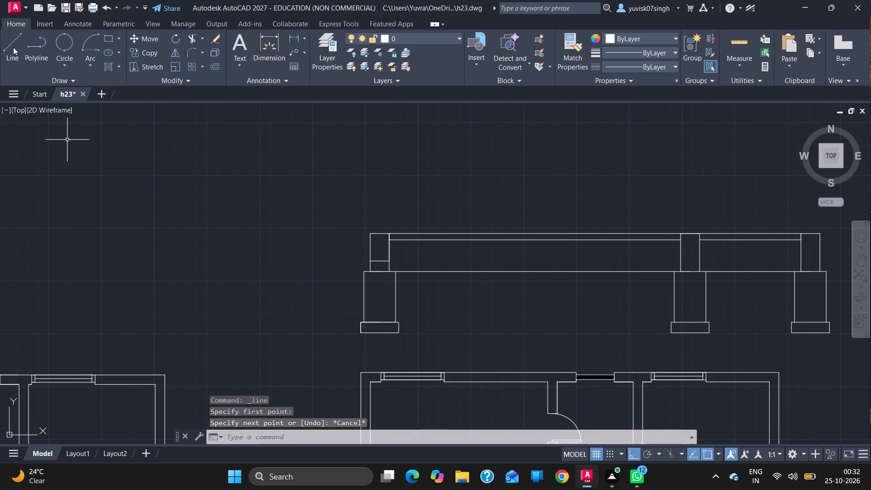
# Draw the section's leftmost wall from the plinth top's midpoint: 4.5" left, 10' up, 9" right, and straight down to the plinth.
pyautogui.click(13, 47)
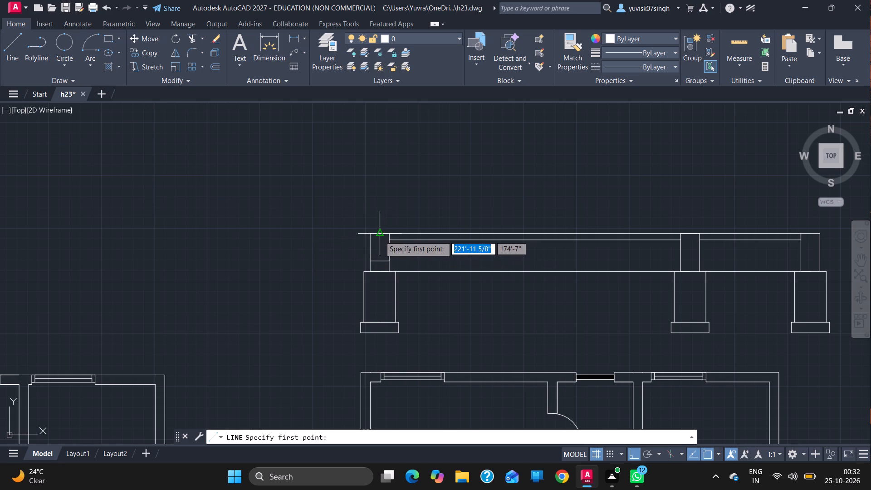
pyautogui.moveTo(380, 235); pyautogui.dragTo(351, 235)
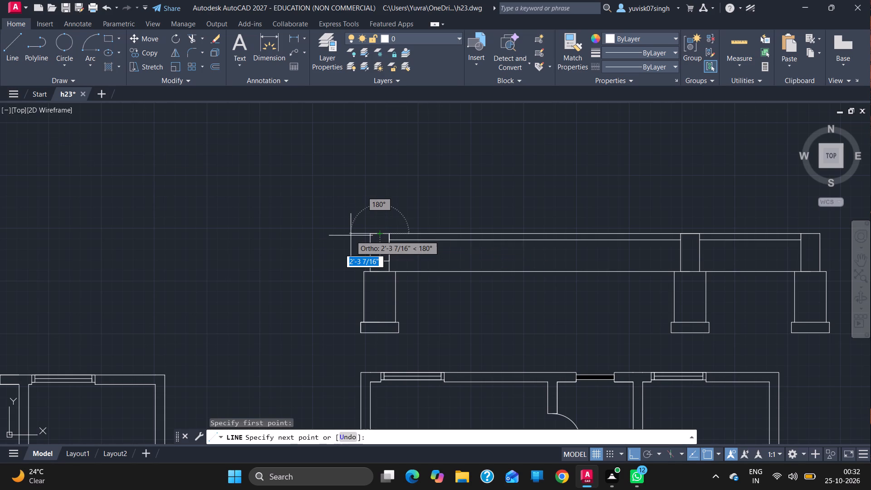
pyautogui.write('4.5')
pyautogui.press('Return')
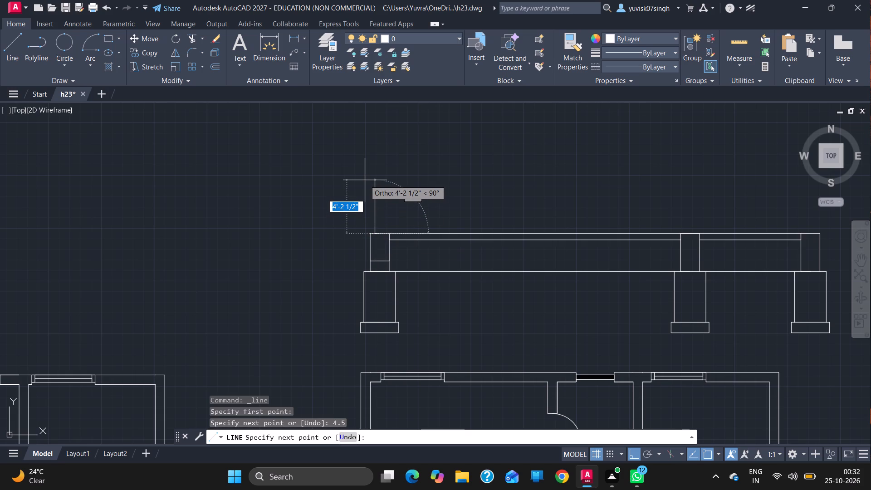
pyautogui.write("10'")
pyautogui.press('Return')
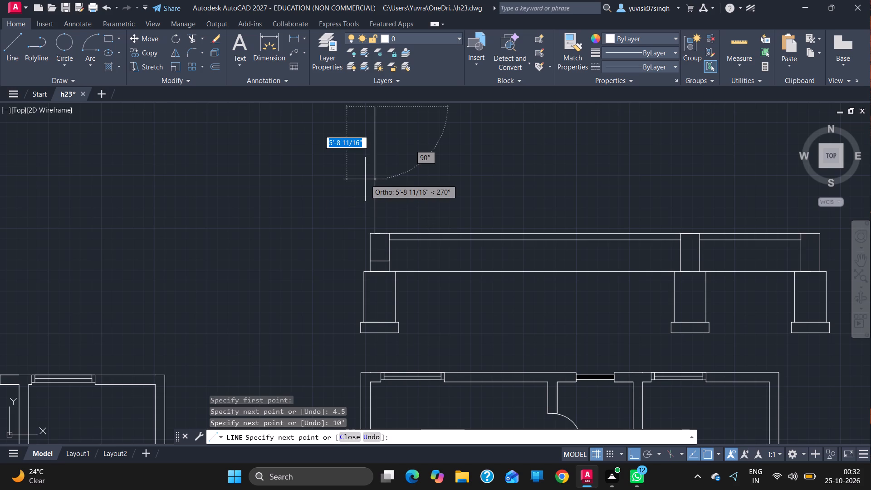
pyautogui.keyDown('ctrl'); pyautogui.scroll(-3, 340, 261); pyautogui.keyUp('ctrl')
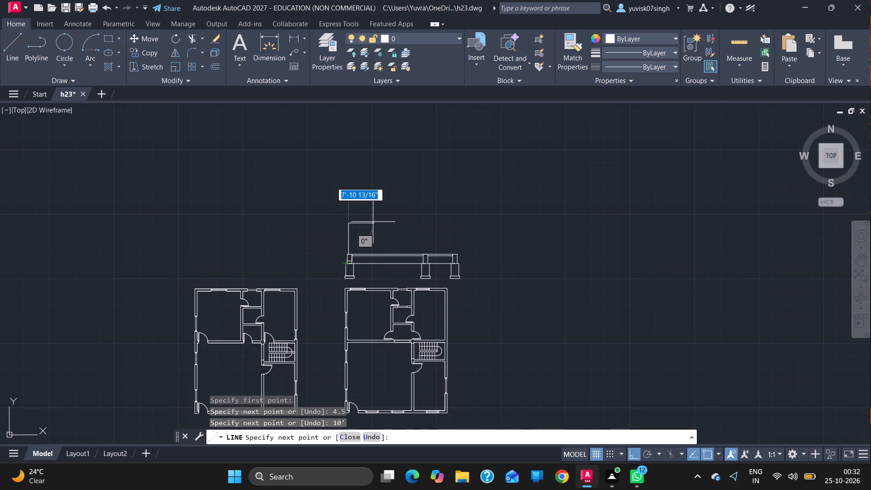
pyautogui.press('9')
pyautogui.press('Return')
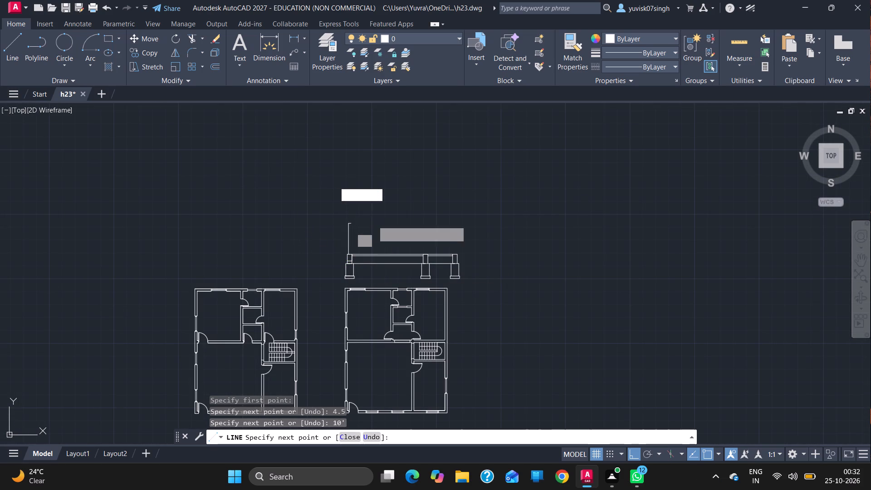
pyautogui.keyDown('ctrl'); pyautogui.scroll(4, 373, 221); pyautogui.keyUp('ctrl')
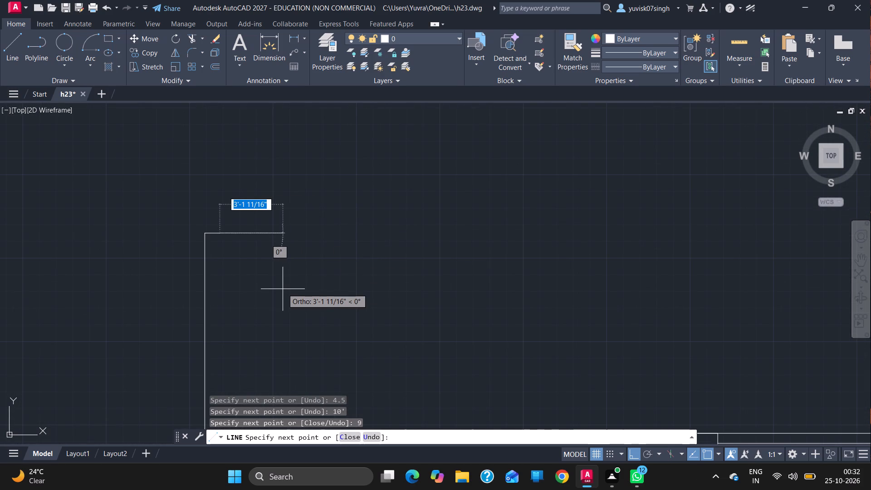
pyautogui.keyDown('ctrl'); pyautogui.scroll(-3, 283, 289); pyautogui.keyUp('ctrl')
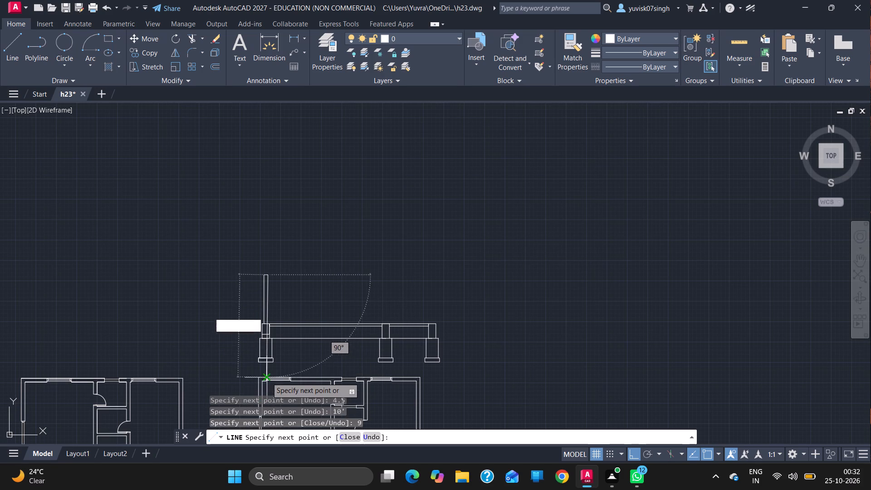
pyautogui.keyDown('ctrl'); pyautogui.scroll(4, 267, 376); pyautogui.keyUp('ctrl')
pyautogui.keyDown('ctrl'); pyautogui.scroll(-3, 269, 190); pyautogui.keyUp('ctrl')
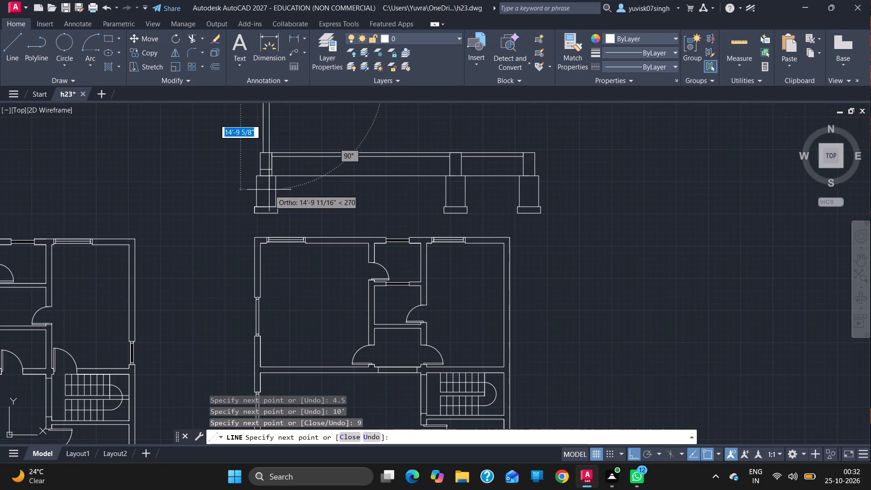
pyautogui.click(269, 150)
pyautogui.keyDown('ctrl'); pyautogui.scroll(-1, 269, 150); pyautogui.keyUp('ctrl')
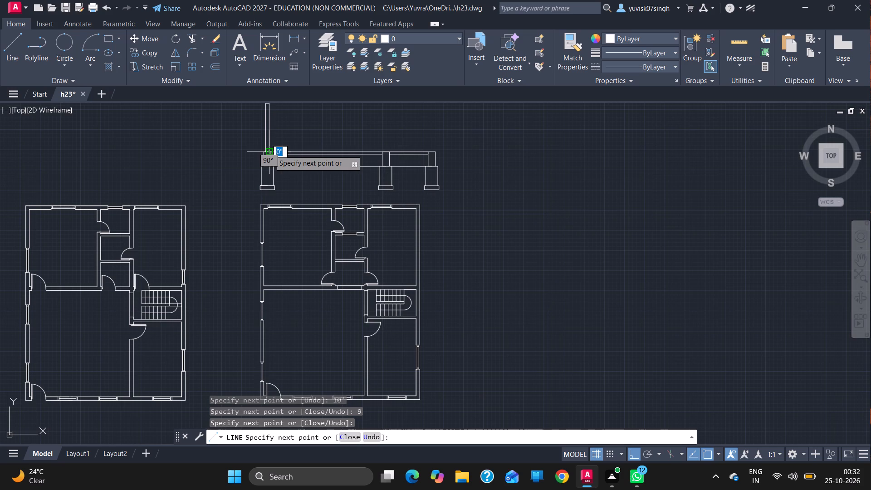
pyautogui.press('Escape')
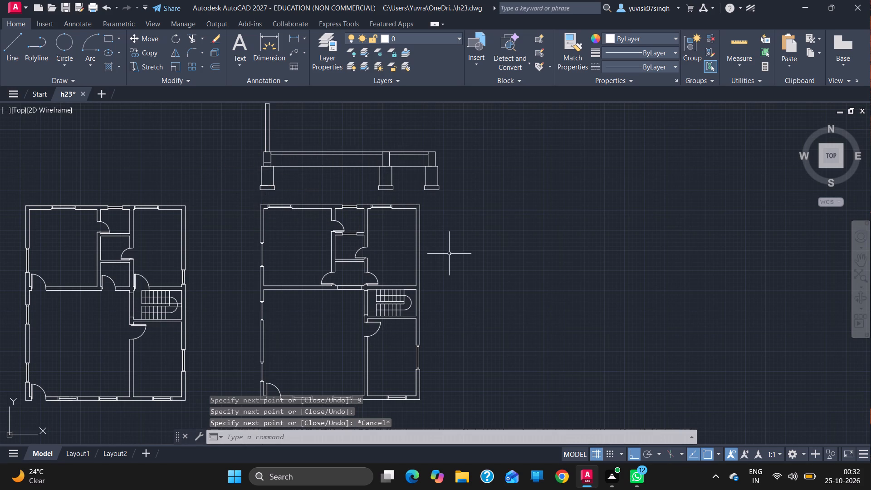
# Draw a 4" thick roof slab from the left wall's top corner to align with the rightmost plinth's outer edge, returning to the wall.
pyautogui.click(863, 258)
pyautogui.moveTo(465, 197); pyautogui.dragTo(462, 223)
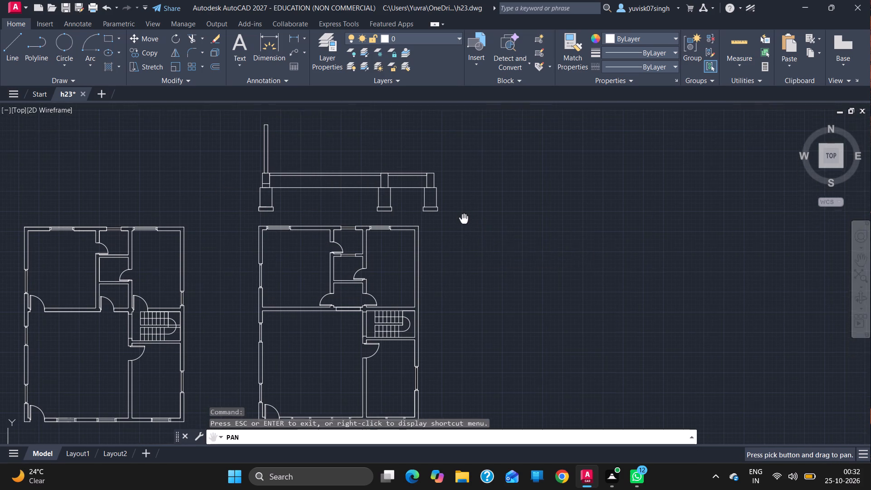
pyautogui.moveTo(462, 223); pyautogui.dragTo(419, 236)
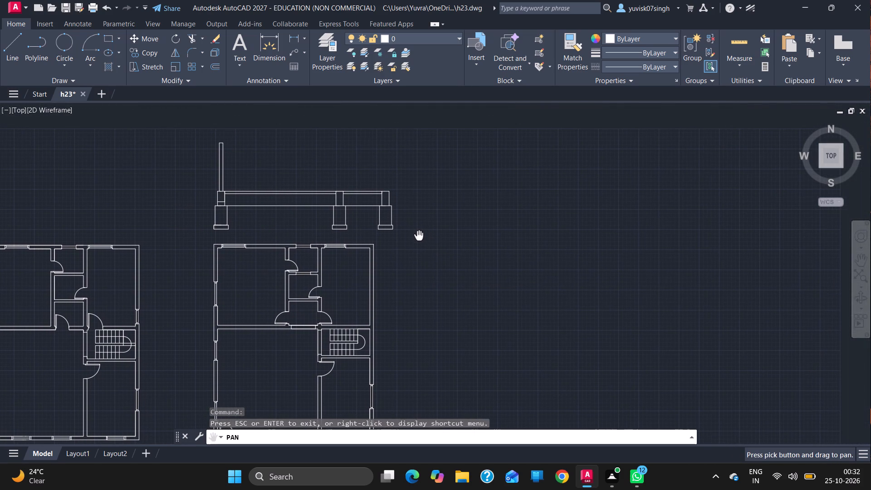
pyautogui.moveTo(419, 236); pyautogui.dragTo(473, 311)
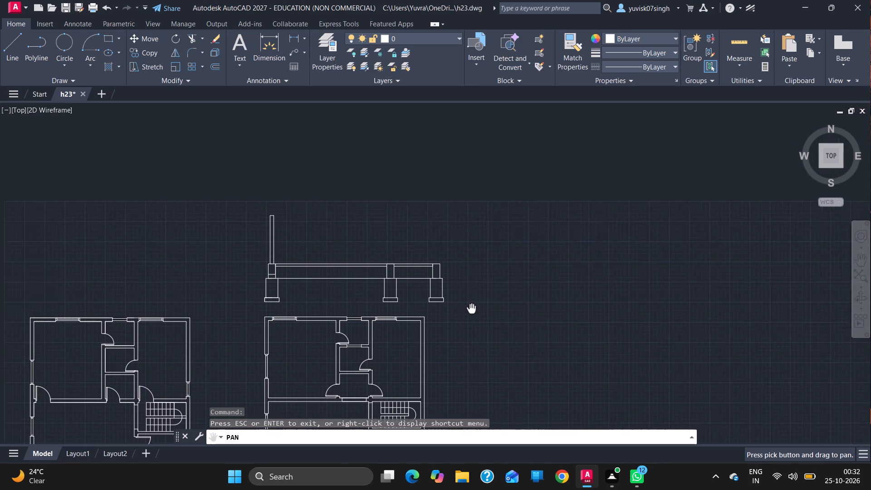
pyautogui.moveTo(473, 311); pyautogui.dragTo(511, 337)
pyautogui.press('Escape')
pyautogui.keyDown('ctrl'); pyautogui.scroll(1, 267, 251); pyautogui.keyUp('ctrl')
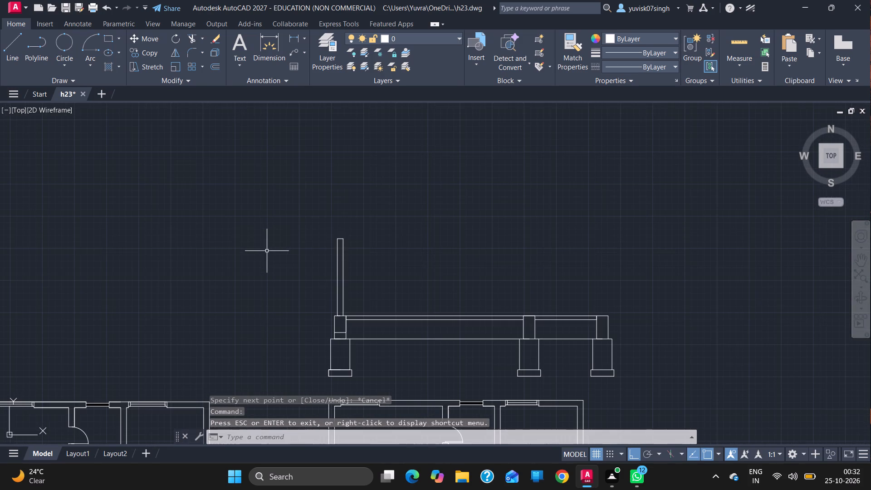
pyautogui.click(14, 64)
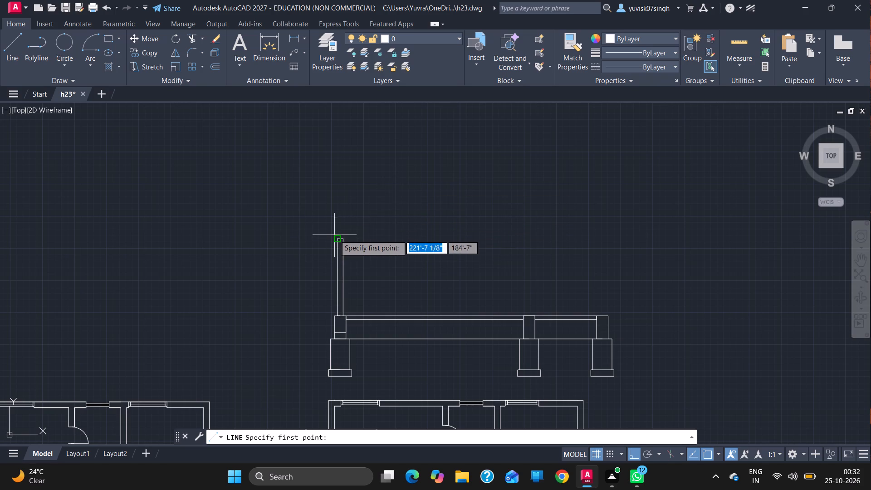
pyautogui.moveTo(336, 237); pyautogui.dragTo(342, 196)
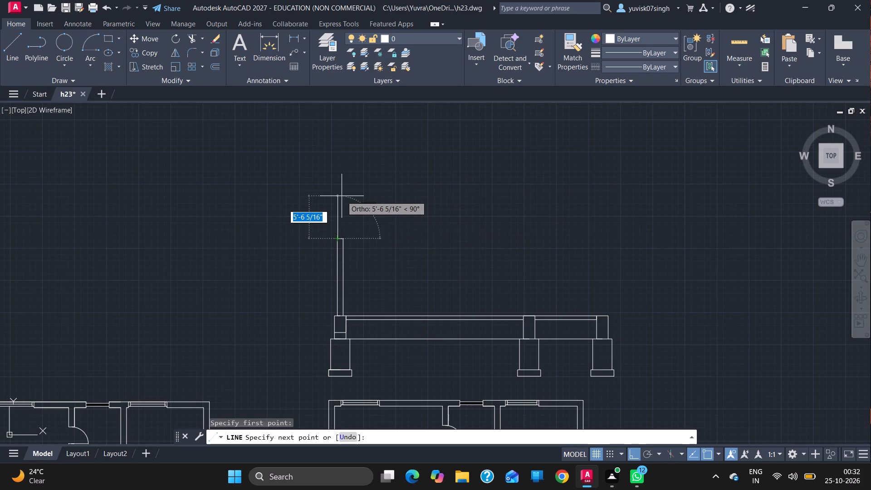
pyautogui.press('4')
pyautogui.press('Return')
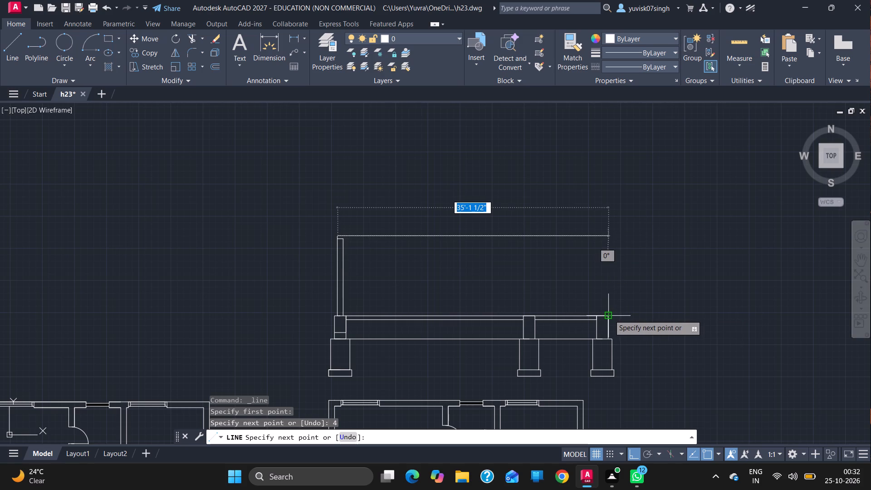
pyautogui.click(609, 235)
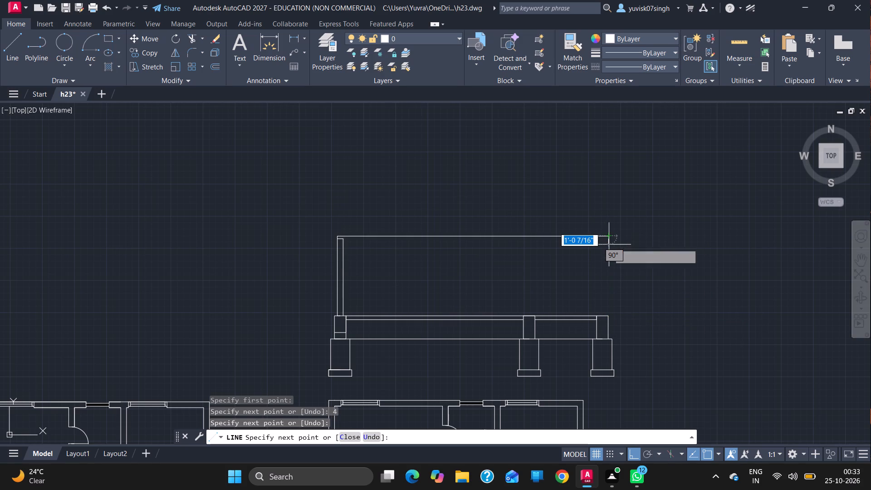
pyautogui.press('4')
pyautogui.press('Return')
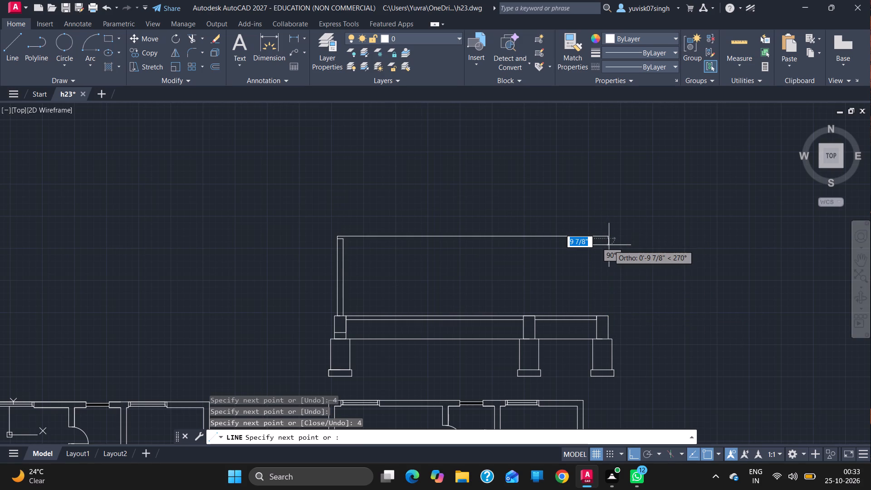
pyautogui.click(344, 240)
pyautogui.press('Escape')
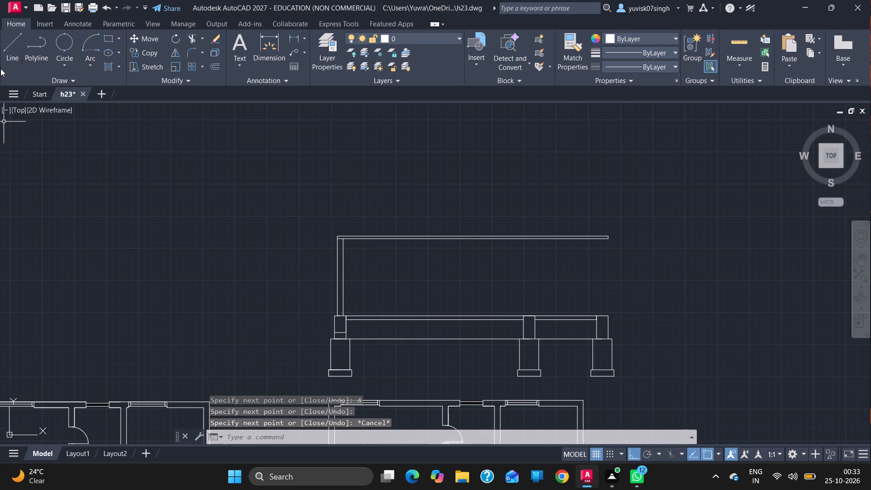
# Draw the middle wall from its plinth top's midpoint: 4.5" left, up to the slab's underside, 9" right, and straight down to the plinth.
pyautogui.click(5, 61)
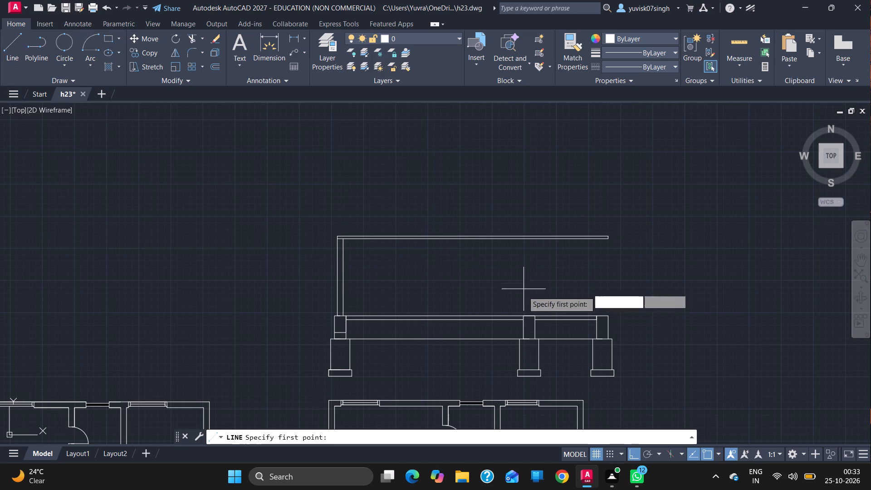
pyautogui.moveTo(528, 314); pyautogui.dragTo(463, 318)
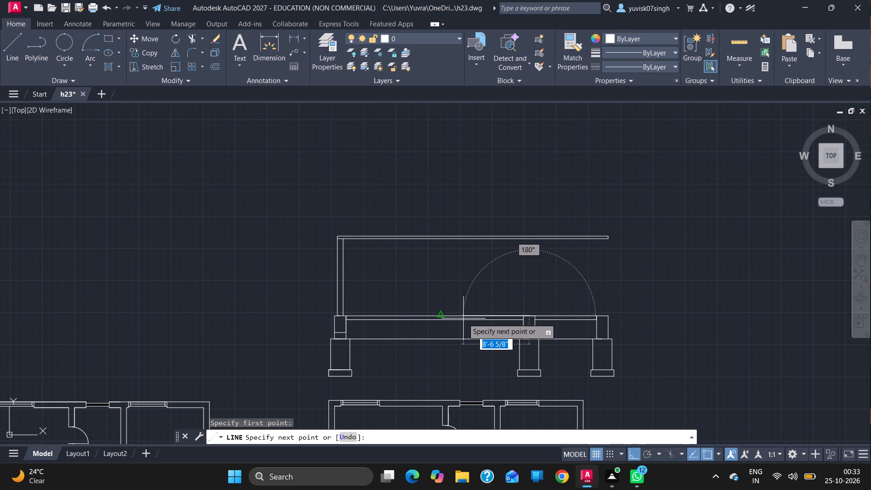
pyautogui.write('4.5')
pyautogui.press('Return')
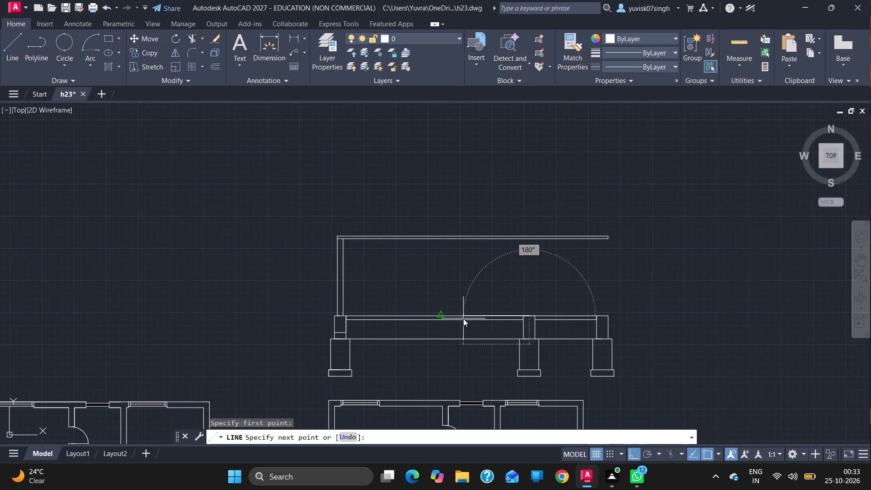
pyautogui.keyDown('ctrl'); pyautogui.scroll(2, 527, 175); pyautogui.keyUp('ctrl')
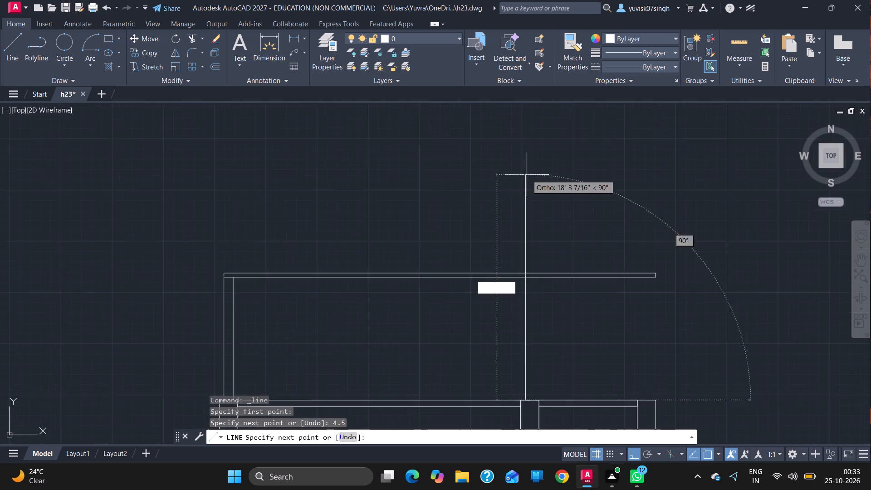
pyautogui.moveTo(520, 339); pyautogui.dragTo(559, 344)
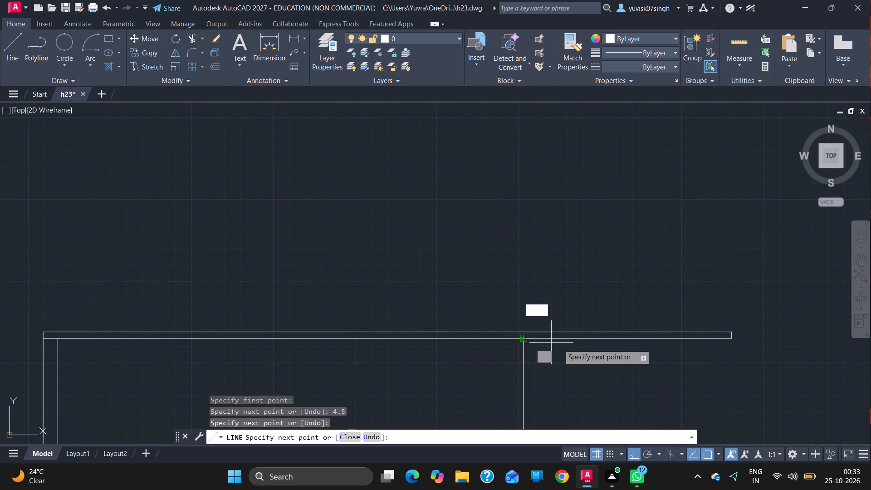
pyautogui.moveTo(559, 344); pyautogui.dragTo(560, 344)
pyautogui.press('9')
pyautogui.press('Return')
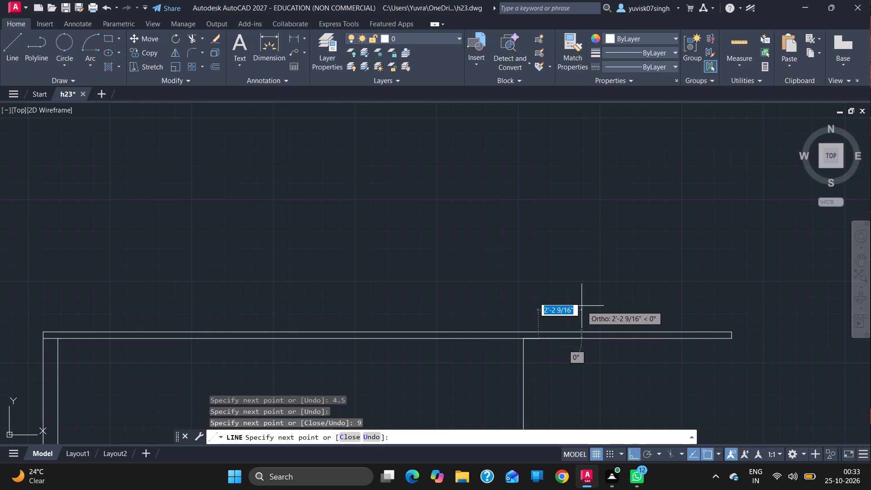
pyautogui.keyDown('ctrl'); pyautogui.scroll(-4, 582, 306); pyautogui.keyUp('ctrl')
pyautogui.keyDown('ctrl'); pyautogui.scroll(3, 567, 382); pyautogui.keyUp('ctrl')
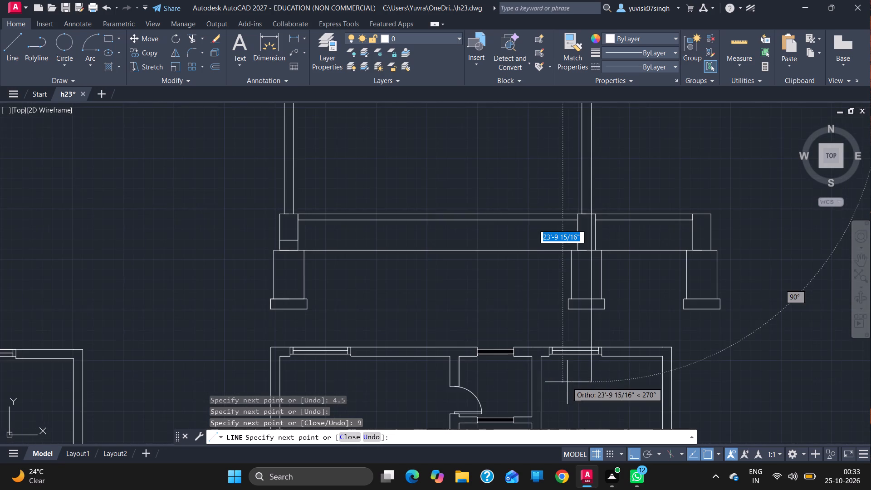
pyautogui.click(592, 217)
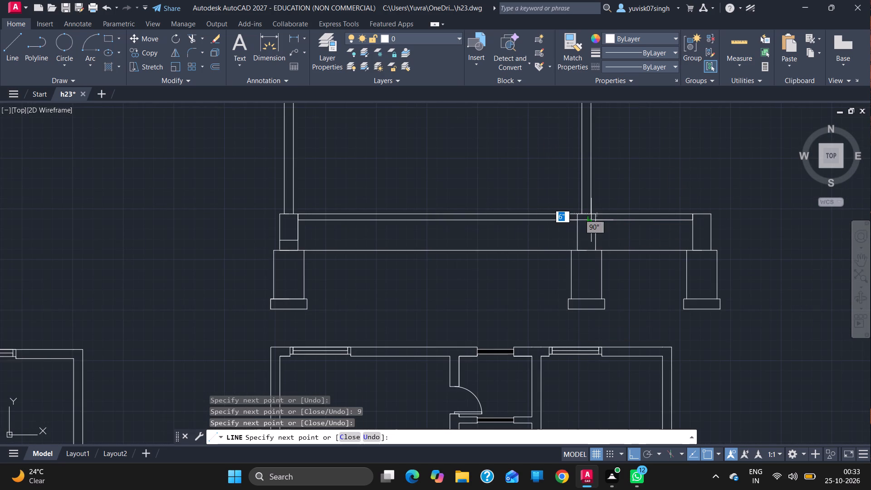
pyautogui.press('Escape')
# Draw the rightmost wall from its plinth top's midpoint: 4.5" left, up to the slab's top line, 9" right, and straight down to the plinth.
pyautogui.click(862, 262)
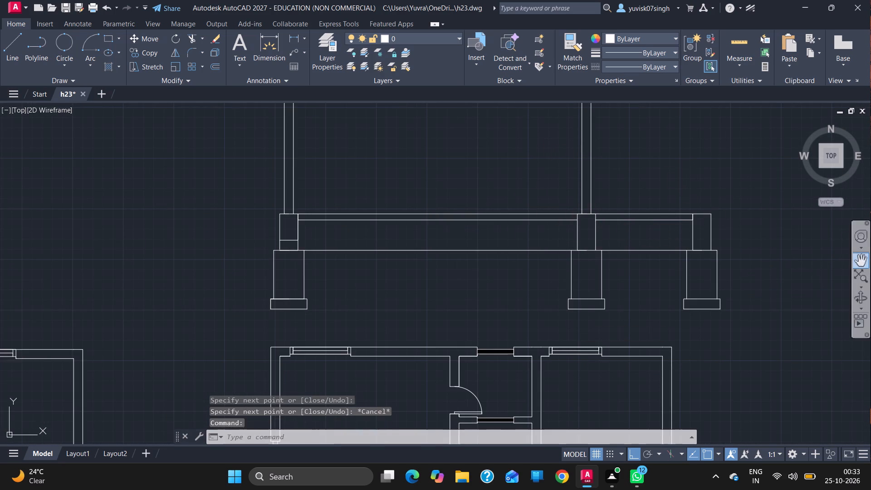
pyautogui.moveTo(740, 243); pyautogui.dragTo(510, 309)
pyautogui.press('Escape')
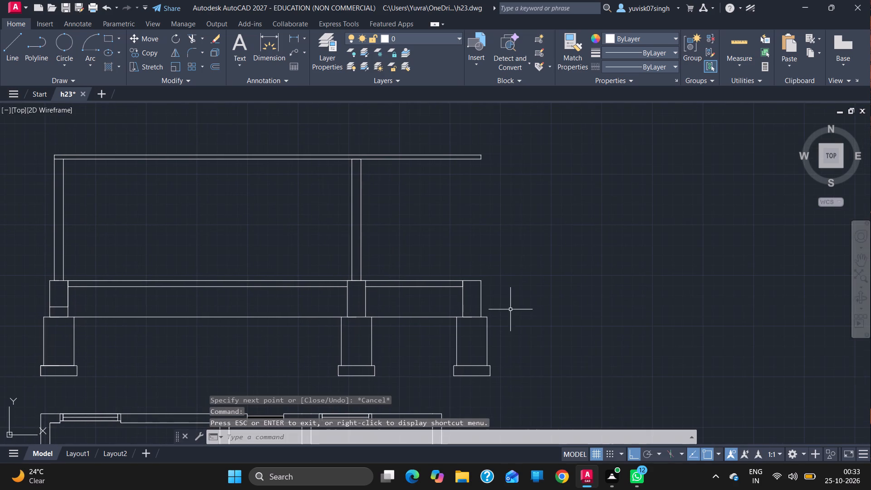
pyautogui.click(10, 40)
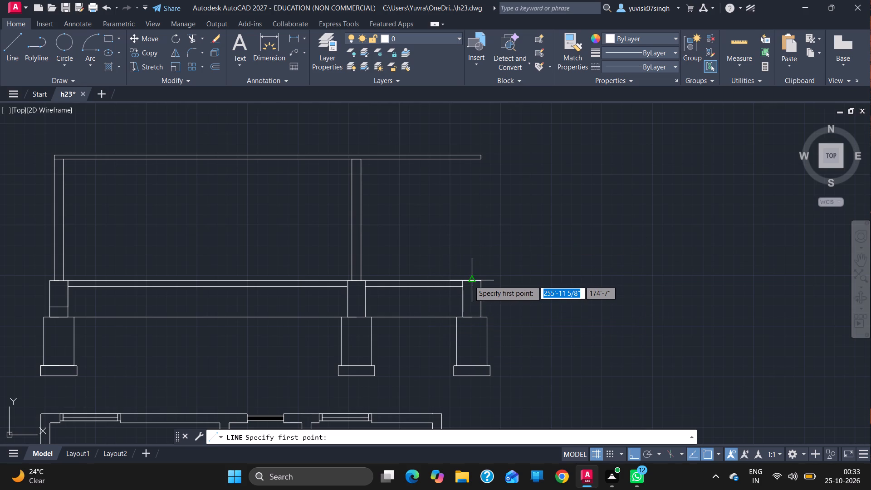
pyautogui.moveTo(469, 280); pyautogui.dragTo(448, 278)
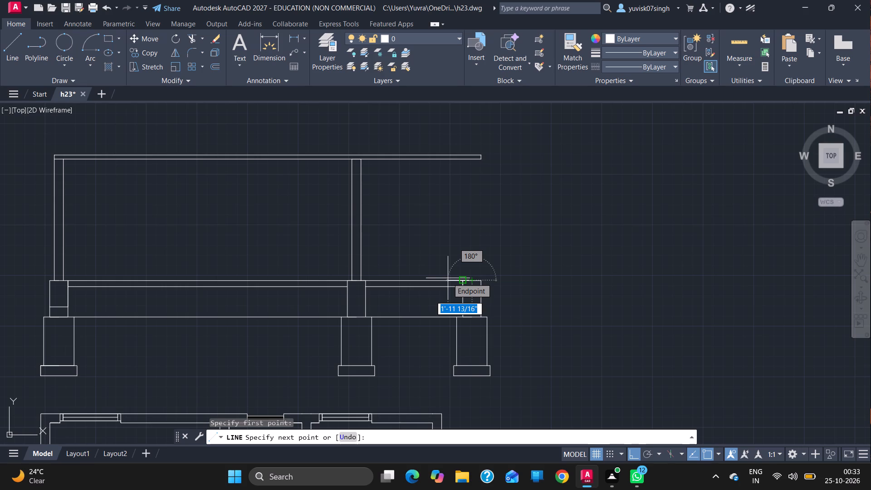
pyautogui.write('4.5')
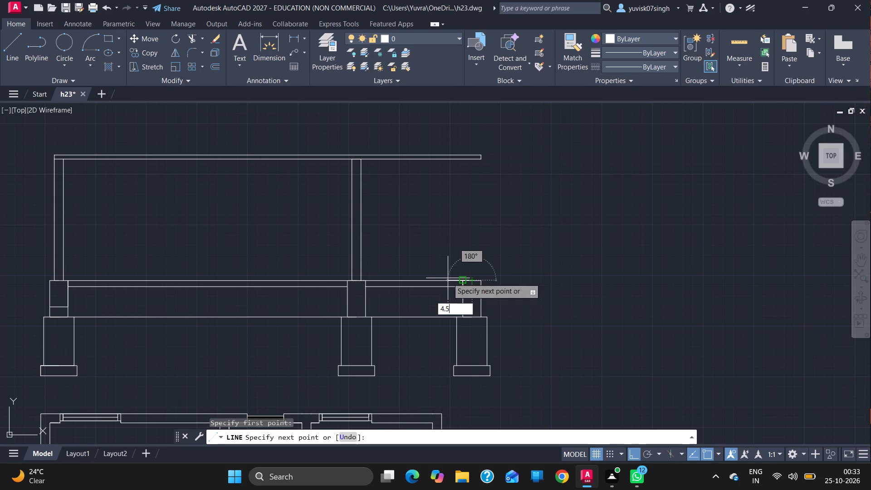
pyautogui.press('Return')
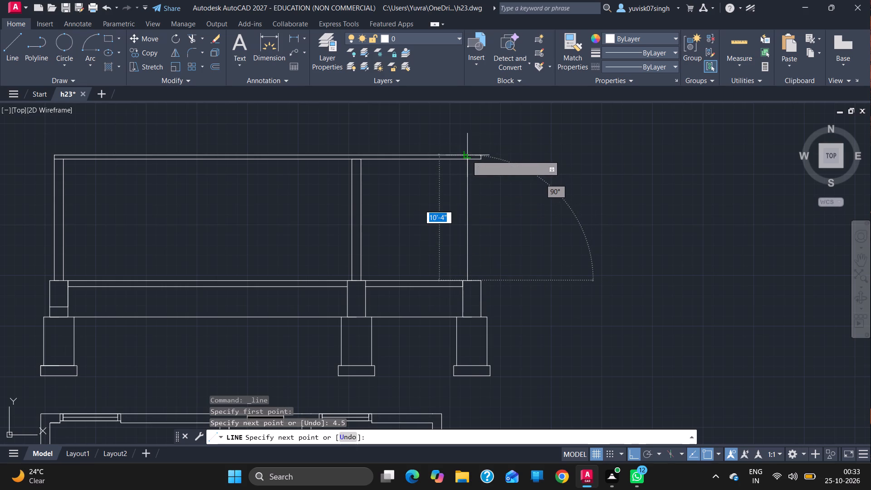
pyautogui.moveTo(467, 157); pyautogui.dragTo(566, 162)
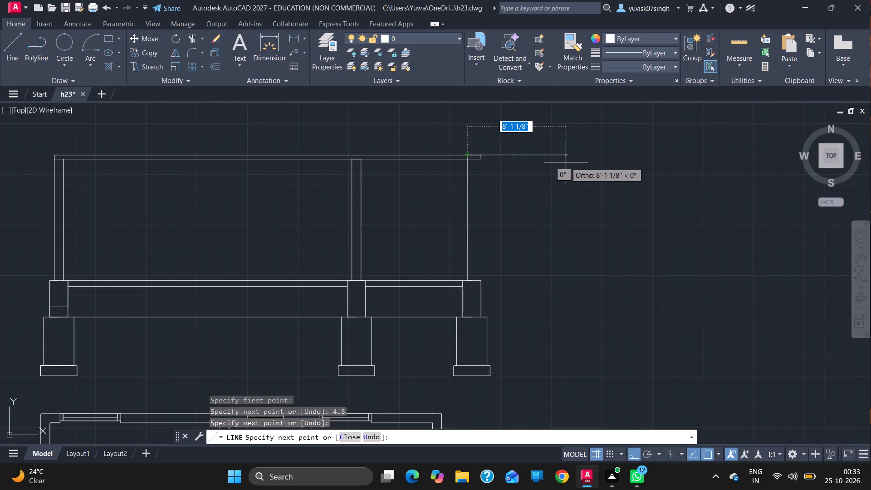
pyautogui.press('9')
pyautogui.press('Return')
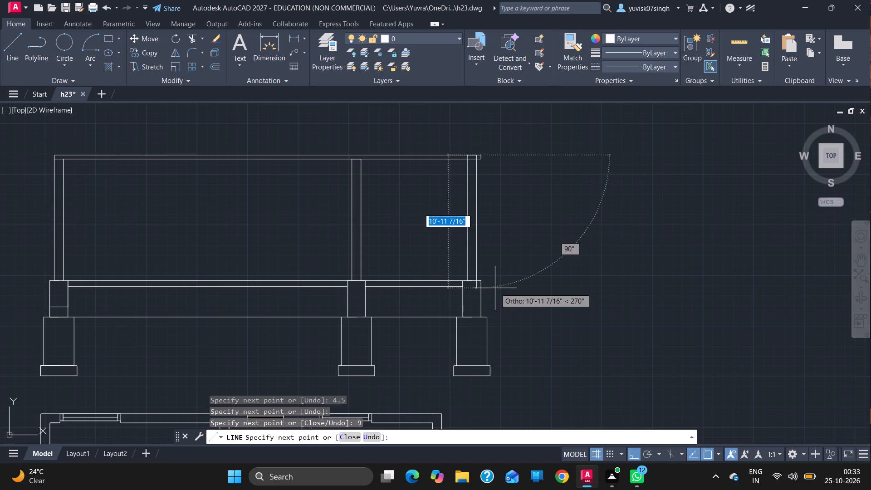
pyautogui.click(475, 282)
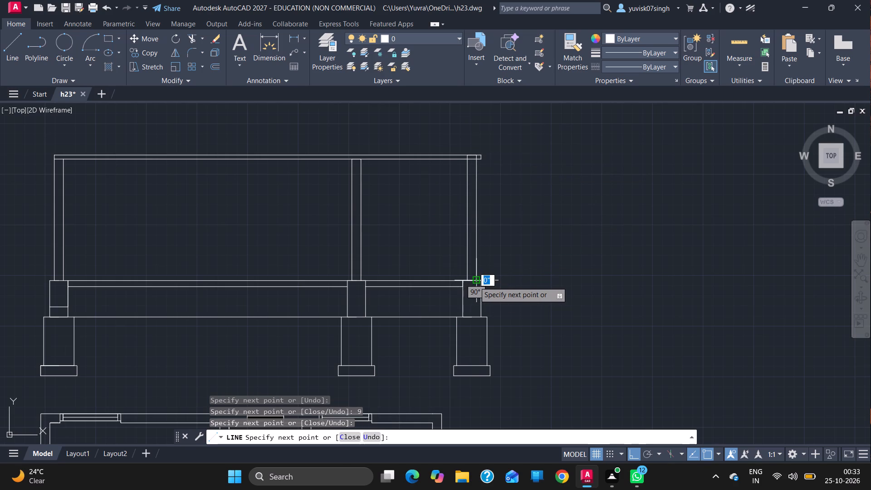
pyautogui.press('Escape')
# Trim the roof slab's lines projecting beyond the rightmost wall's outer face and remove the leftover end line.
pyautogui.write('tr')
pyautogui.press('Return')
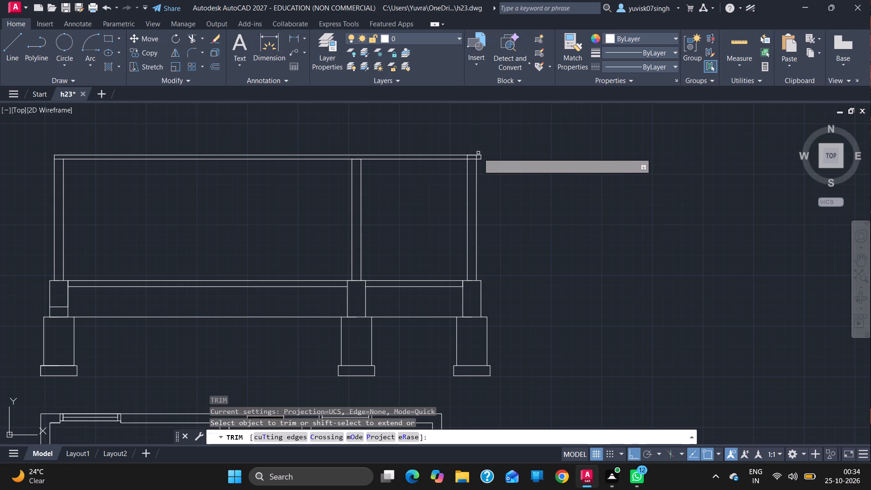
pyautogui.moveTo(479, 153); pyautogui.dragTo(481, 161)
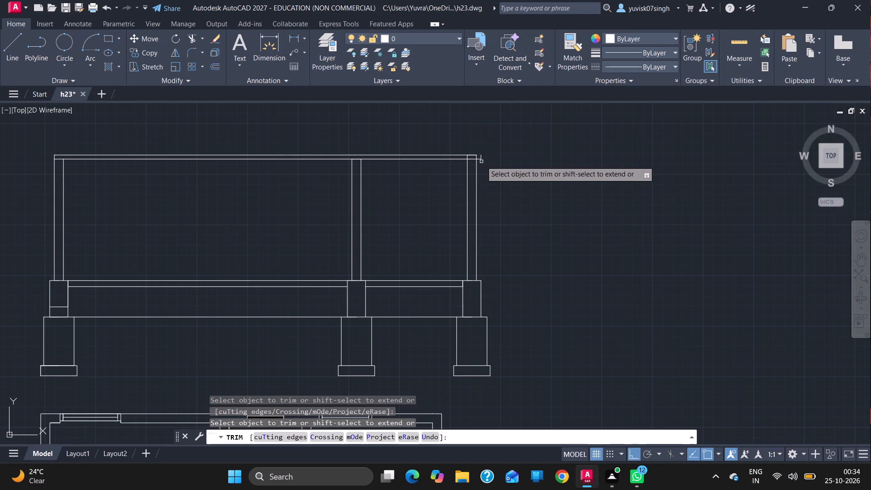
pyautogui.moveTo(481, 161); pyautogui.dragTo(480, 157)
pyautogui.click(480, 157)
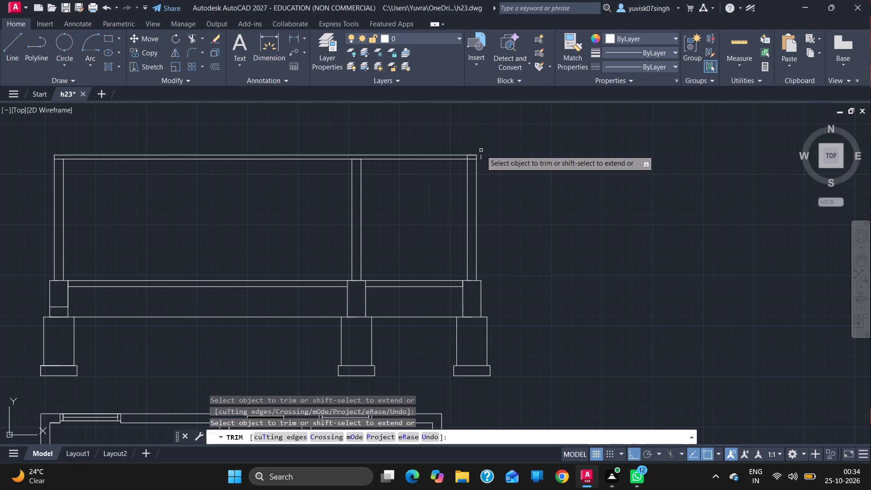
pyautogui.click(482, 157)
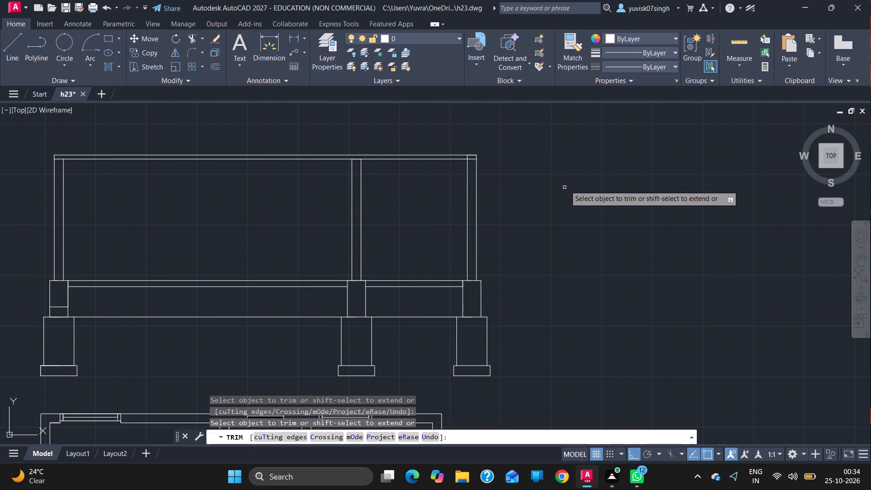
pyautogui.press('Escape')
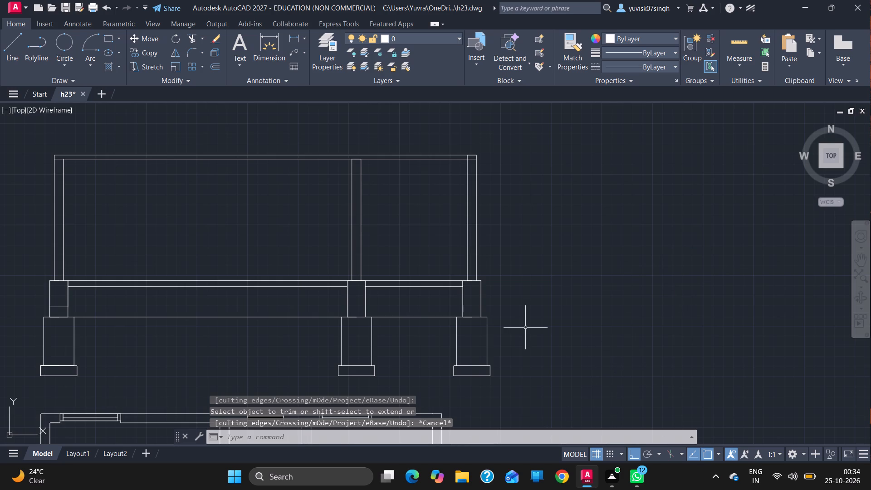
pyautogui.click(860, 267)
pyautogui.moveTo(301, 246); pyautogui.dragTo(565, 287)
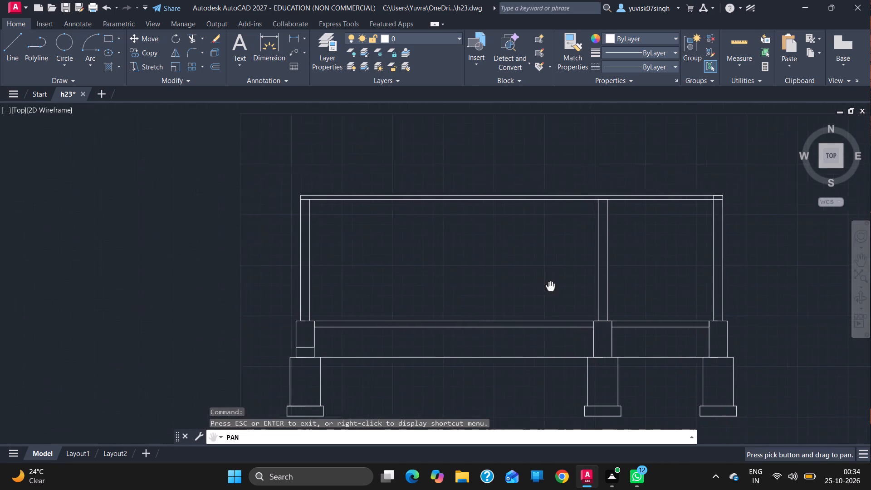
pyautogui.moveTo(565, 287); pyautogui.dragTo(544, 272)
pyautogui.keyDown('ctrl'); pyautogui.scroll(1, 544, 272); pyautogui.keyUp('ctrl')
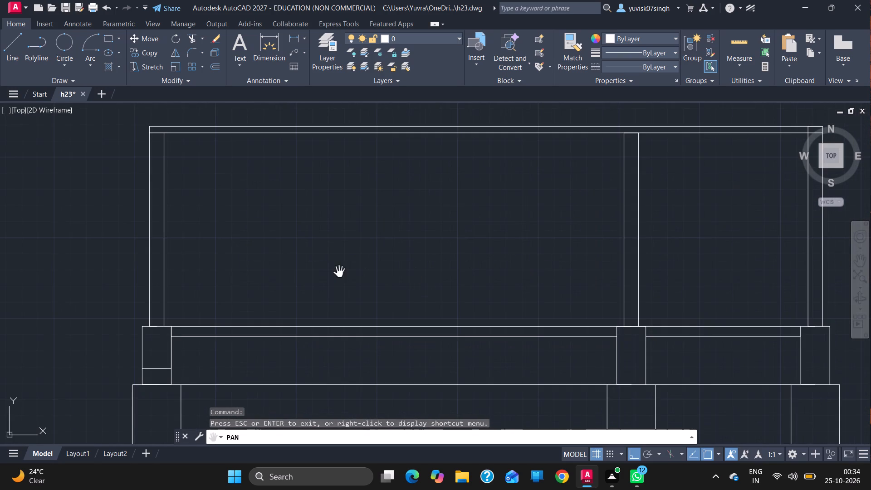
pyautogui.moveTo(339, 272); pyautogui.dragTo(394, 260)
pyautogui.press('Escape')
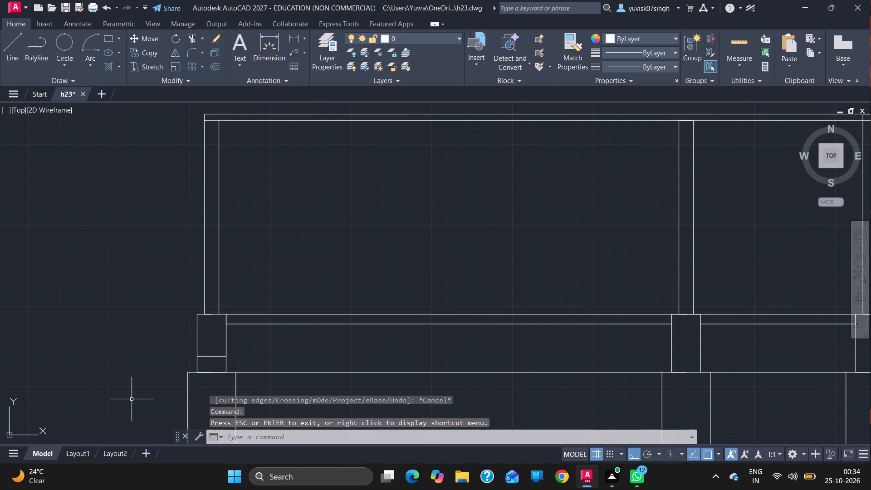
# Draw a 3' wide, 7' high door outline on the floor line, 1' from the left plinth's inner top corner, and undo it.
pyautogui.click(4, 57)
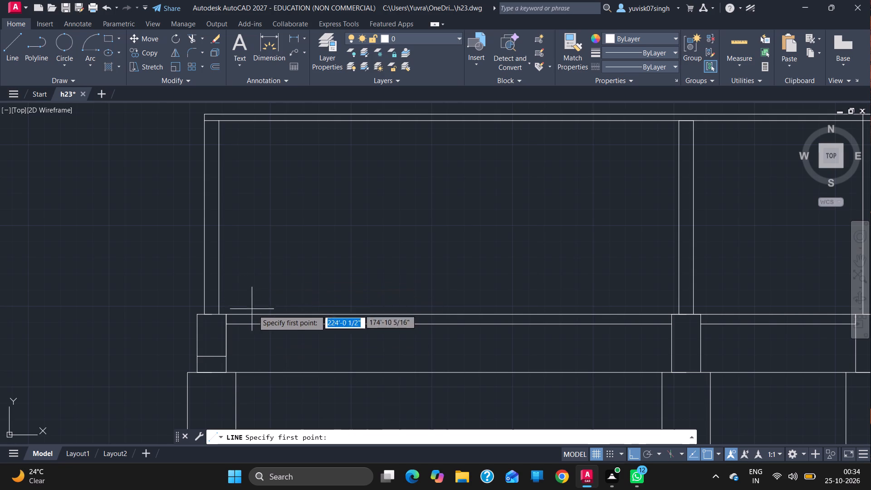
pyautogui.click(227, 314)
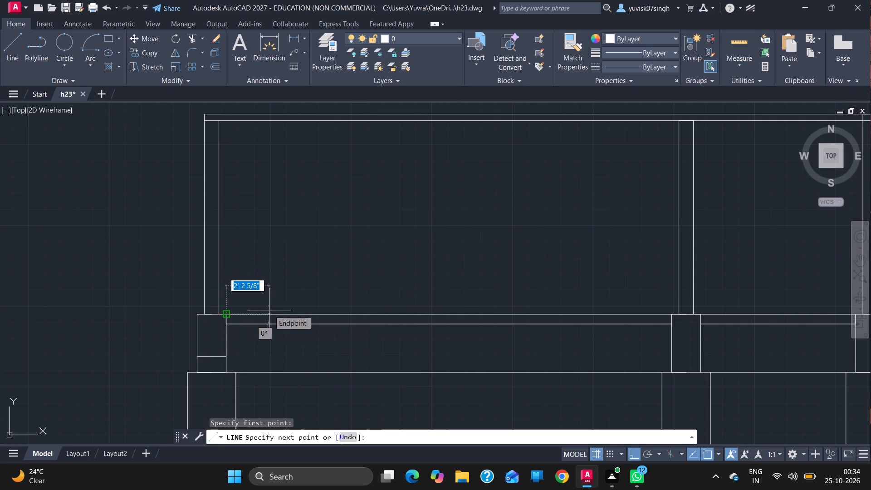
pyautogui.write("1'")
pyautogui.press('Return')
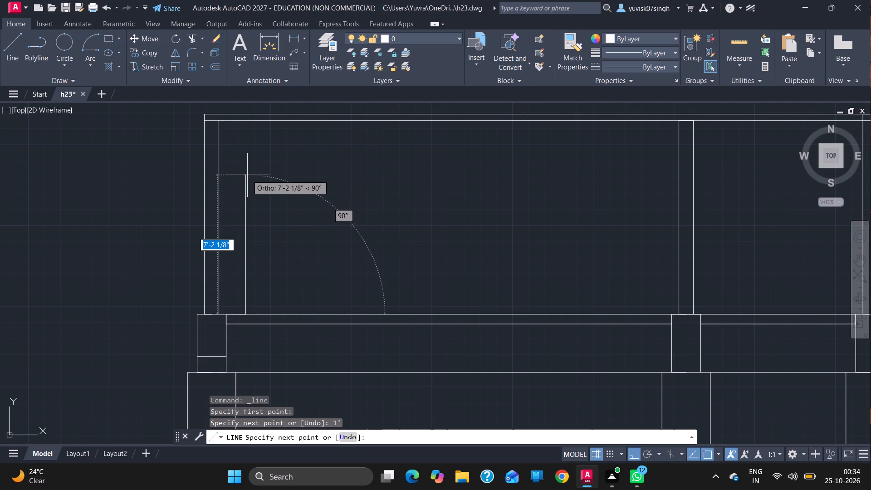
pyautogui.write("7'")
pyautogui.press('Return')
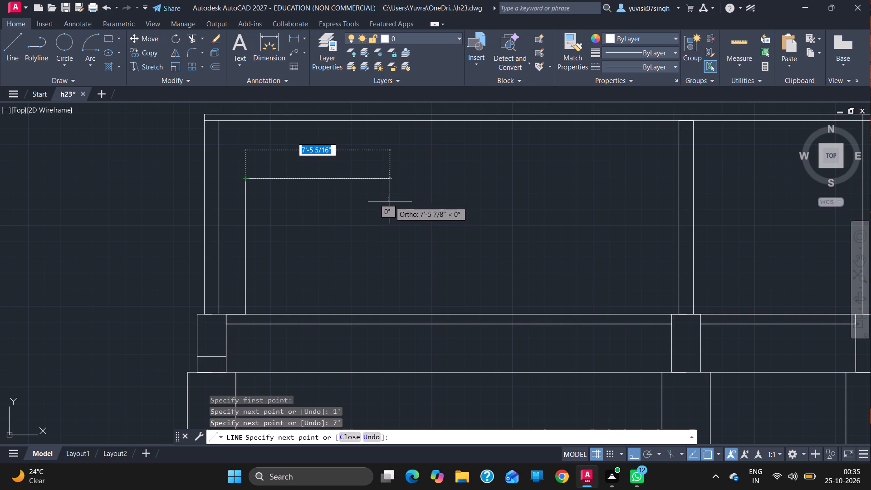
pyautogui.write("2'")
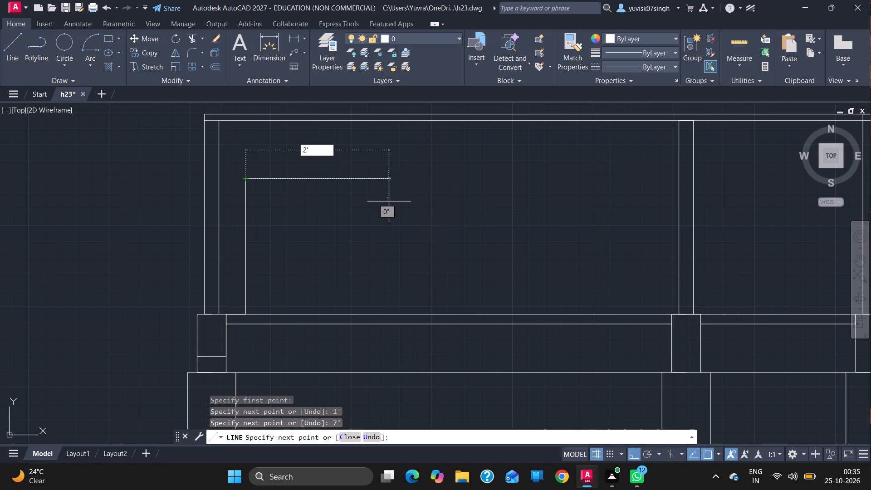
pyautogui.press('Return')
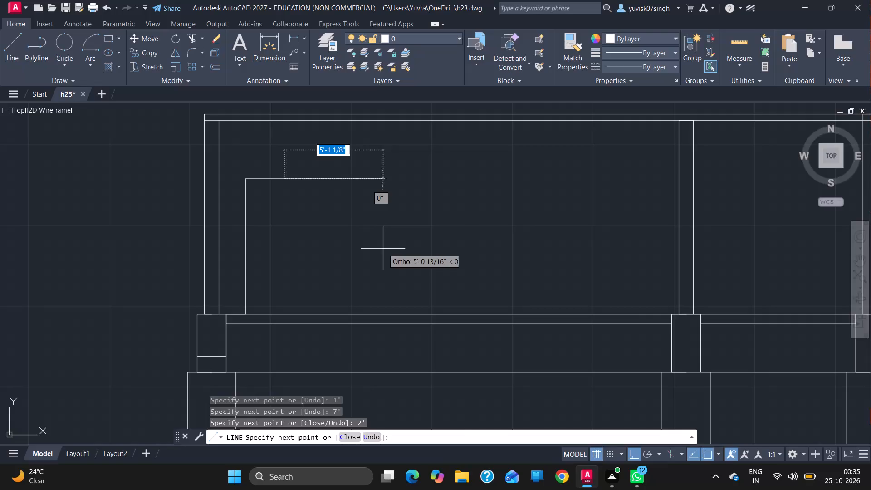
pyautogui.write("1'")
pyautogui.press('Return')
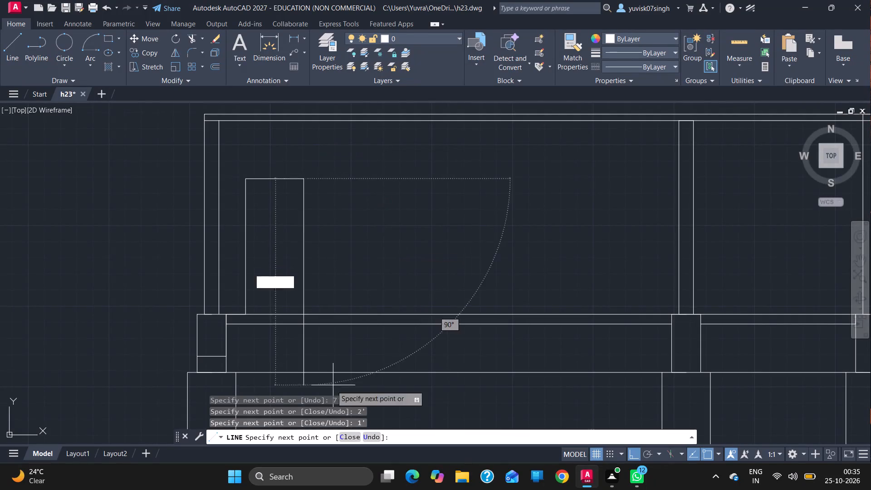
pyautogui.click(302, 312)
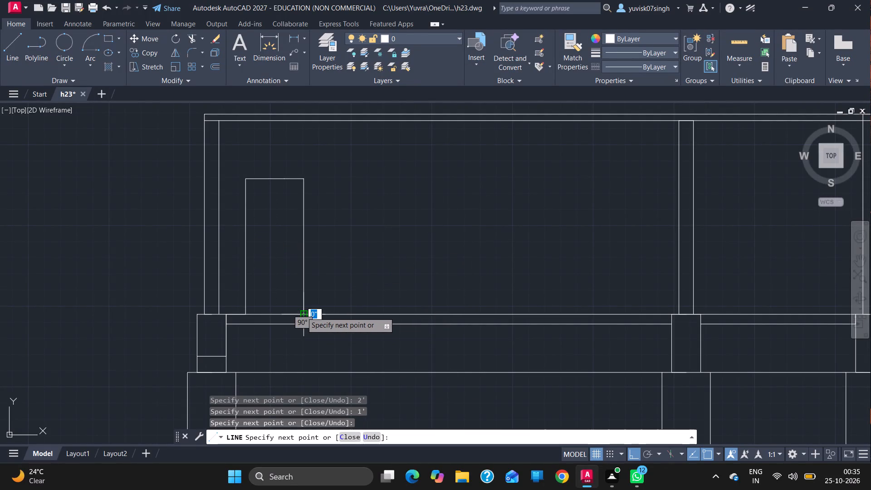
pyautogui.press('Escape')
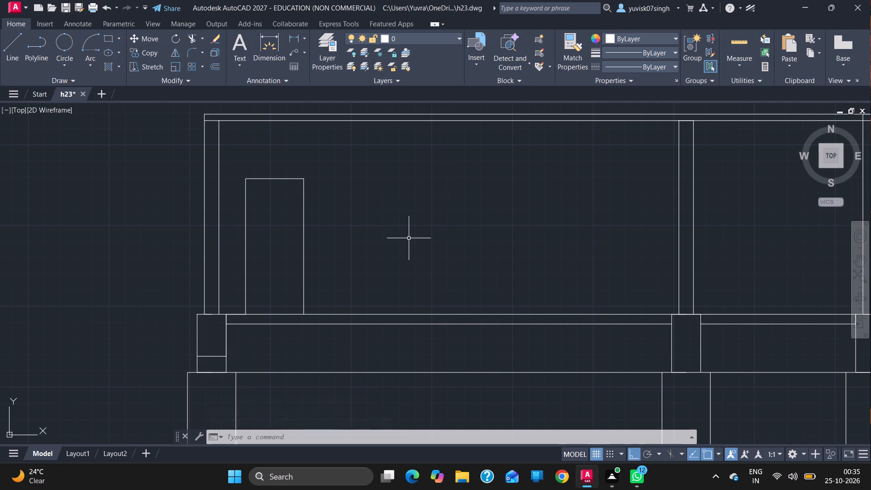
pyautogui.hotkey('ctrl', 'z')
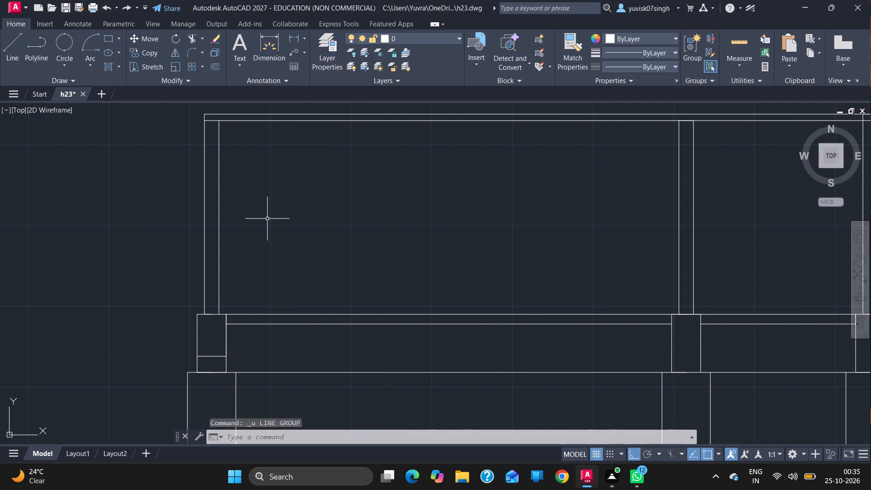
# Draw a door outline from the left plinth's inner top corner: 7' up, 3' right, and straight down to the floor line.
pyautogui.click(17, 65)
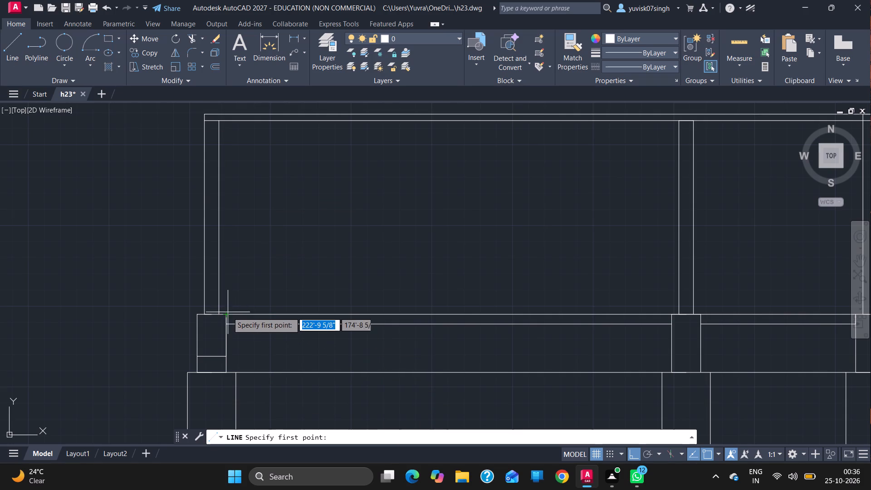
pyautogui.moveTo(228, 312); pyautogui.dragTo(253, 192)
pyautogui.write("7'")
pyautogui.press('Return')
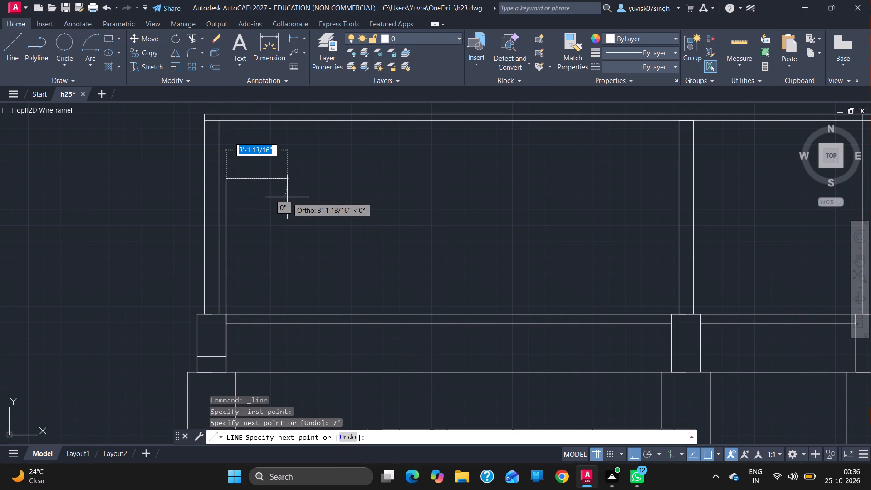
pyautogui.press('3')
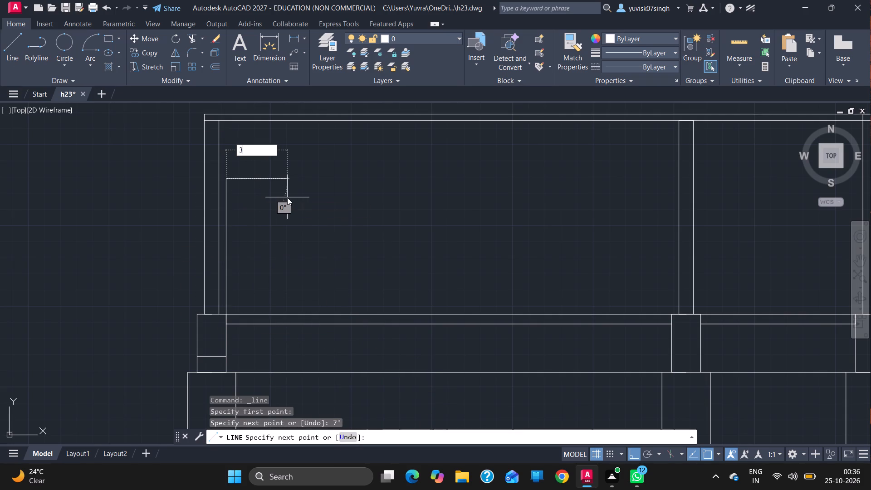
pyautogui.press("'")
pyautogui.press('Return')
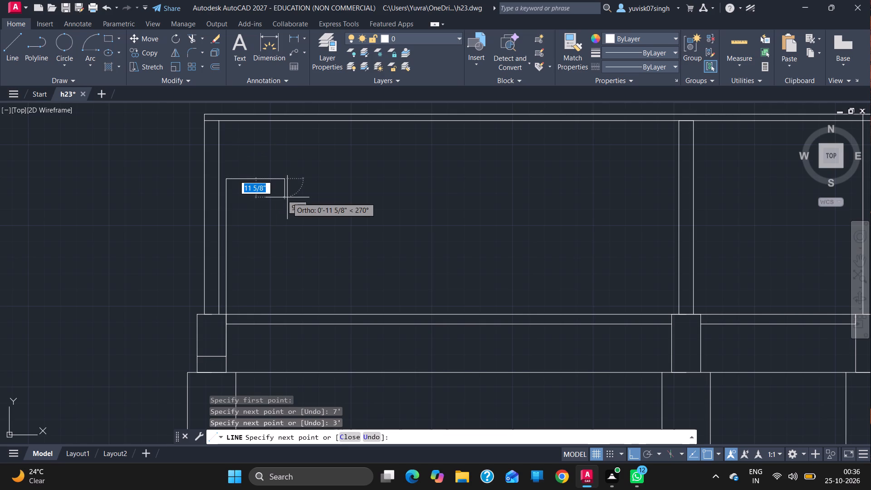
pyautogui.click(282, 312)
pyautogui.press('Escape')
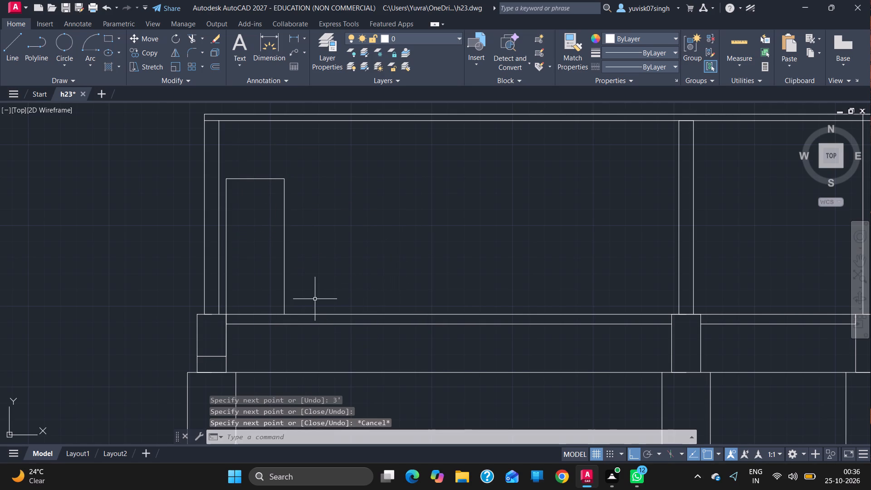
# Draw a second door outline from the middle plinth's top-left corner: 4' left, 7' up, 3' left, and down to the floor line.
pyautogui.click(8, 59)
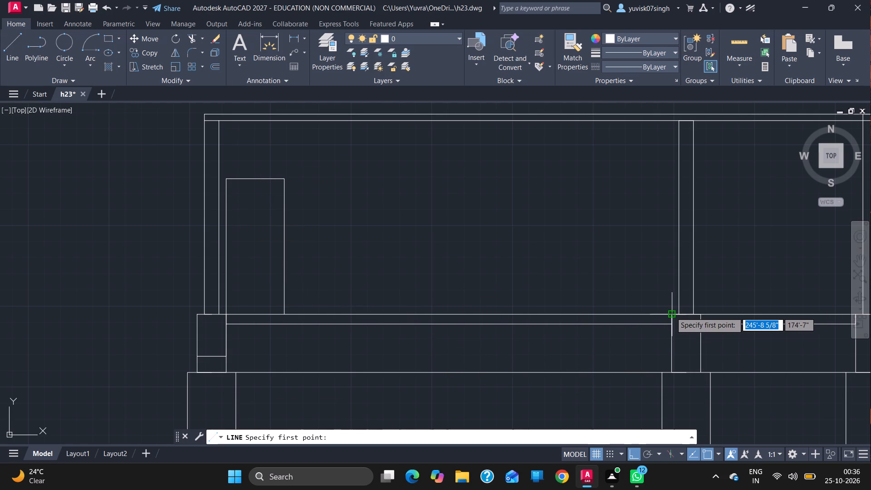
pyautogui.moveTo(671, 312); pyautogui.dragTo(558, 313)
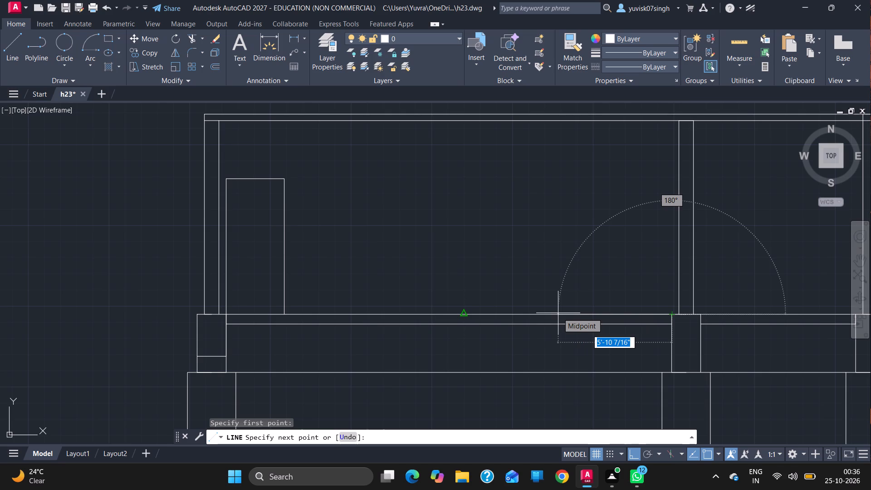
pyautogui.press('4')
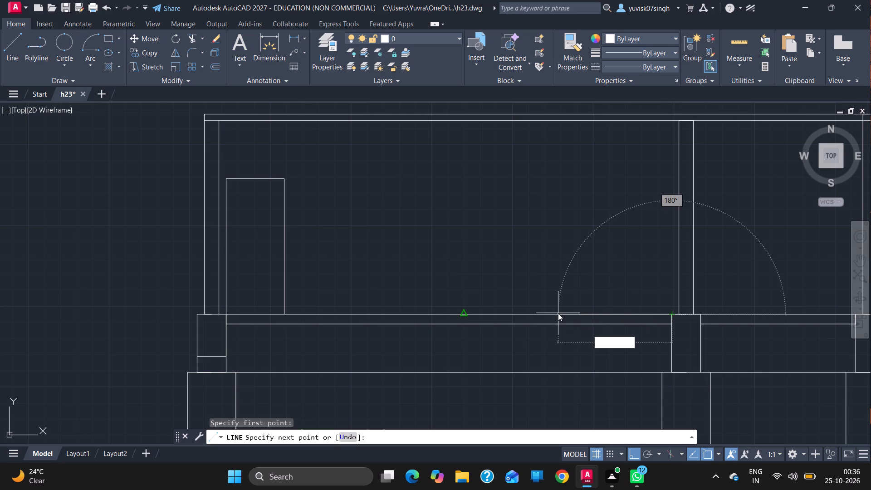
pyautogui.press("'")
pyautogui.press('Return')
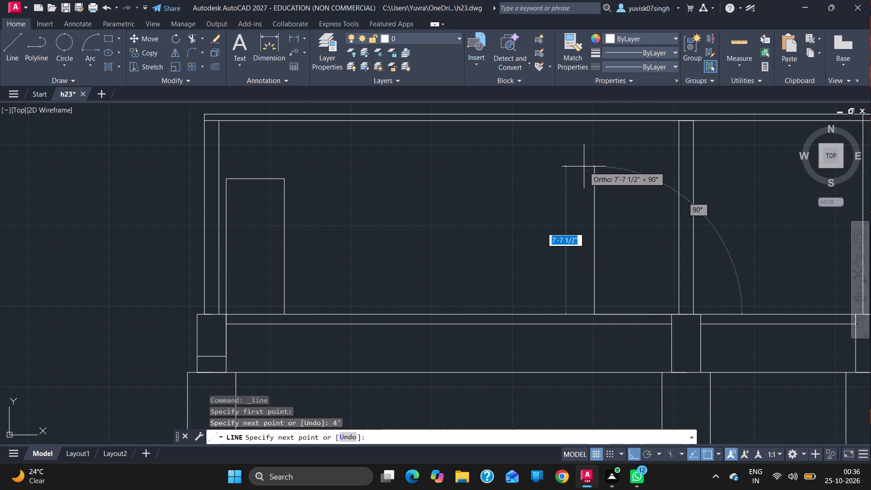
pyautogui.press('7')
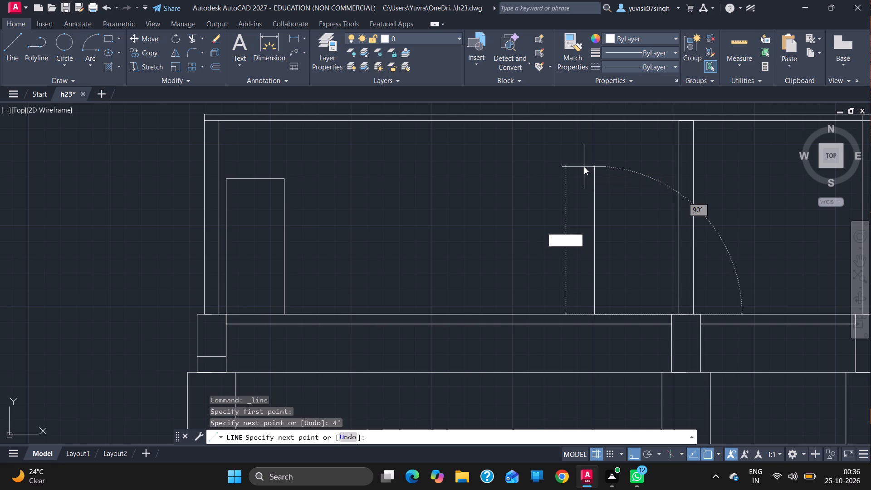
pyautogui.press("'")
pyautogui.press('Return')
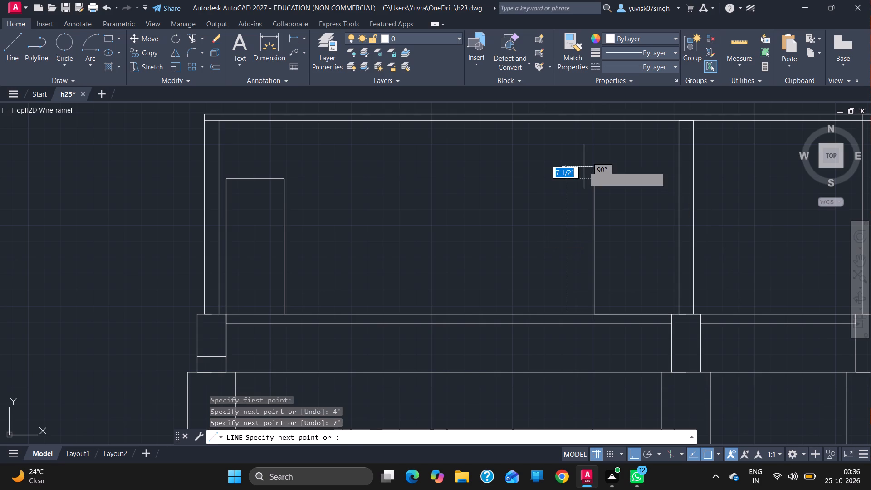
pyautogui.write("3'")
pyautogui.press('Return')
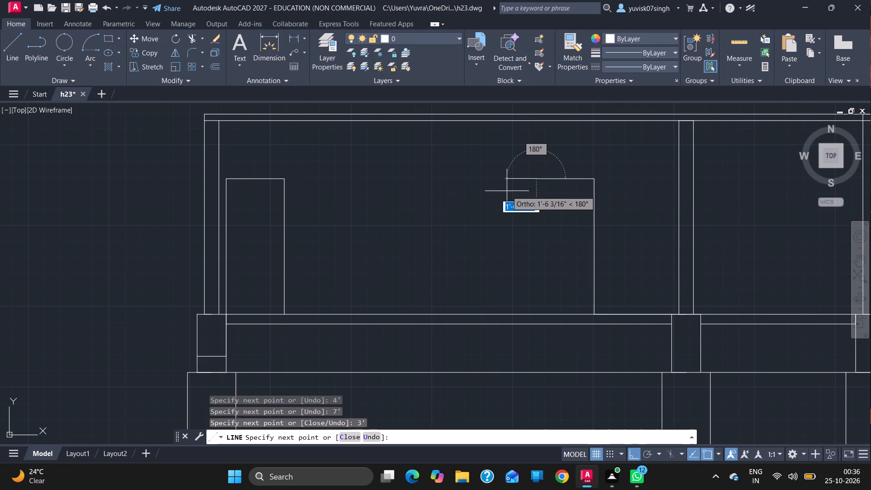
pyautogui.click(540, 316)
pyautogui.press('Escape')
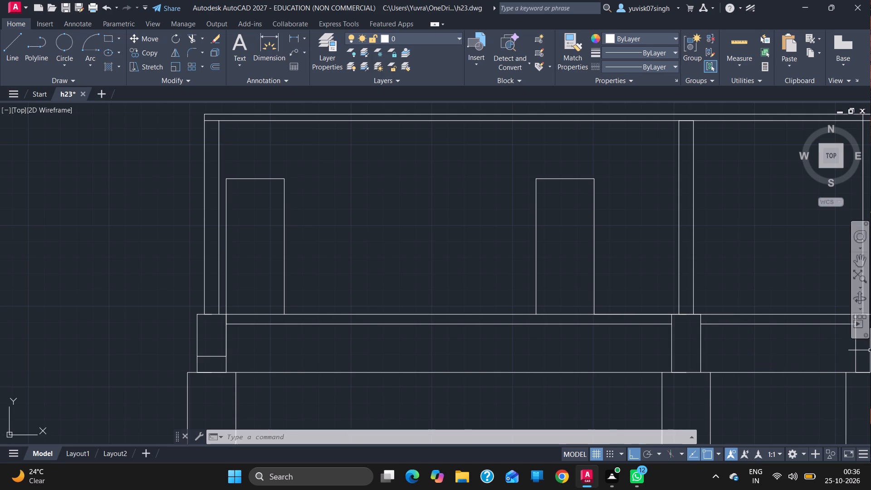
# Mark a window opening in the rightmost wall: 3' up its outer face from the plinth, across the wall, 4' up, and back across.
pyautogui.click(861, 265)
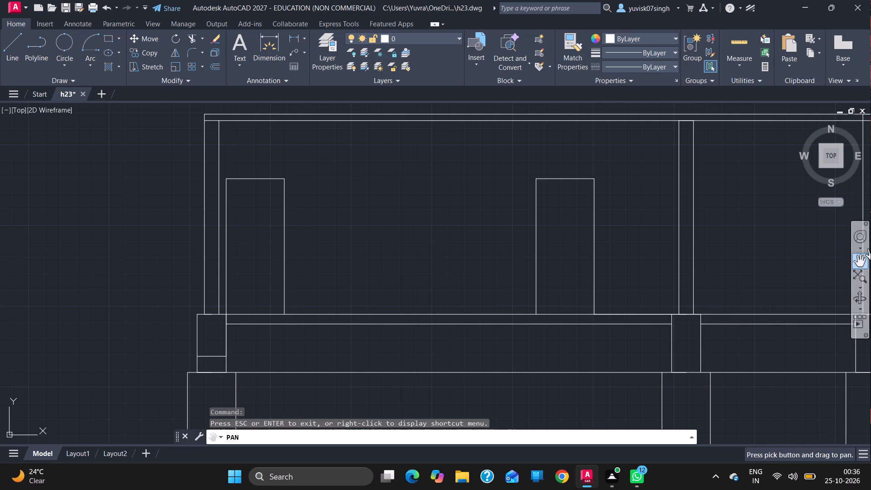
pyautogui.moveTo(779, 280); pyautogui.dragTo(508, 307)
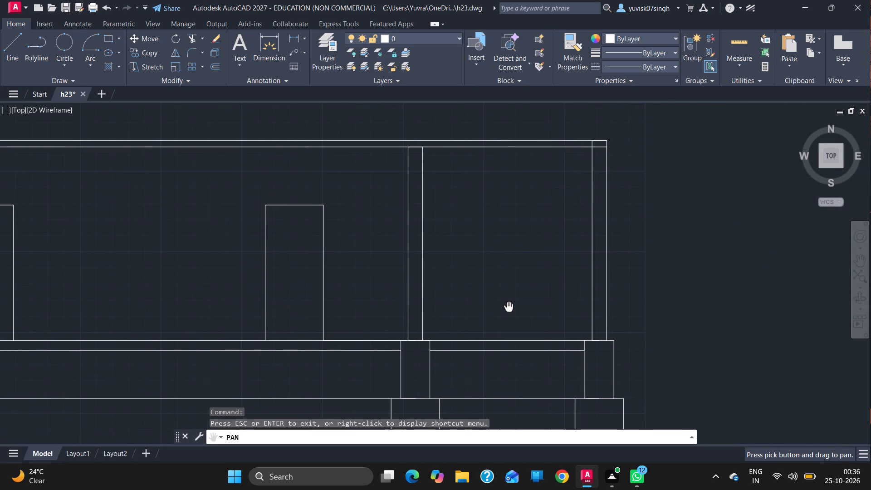
pyautogui.moveTo(508, 307); pyautogui.dragTo(508, 309)
pyautogui.press('Escape')
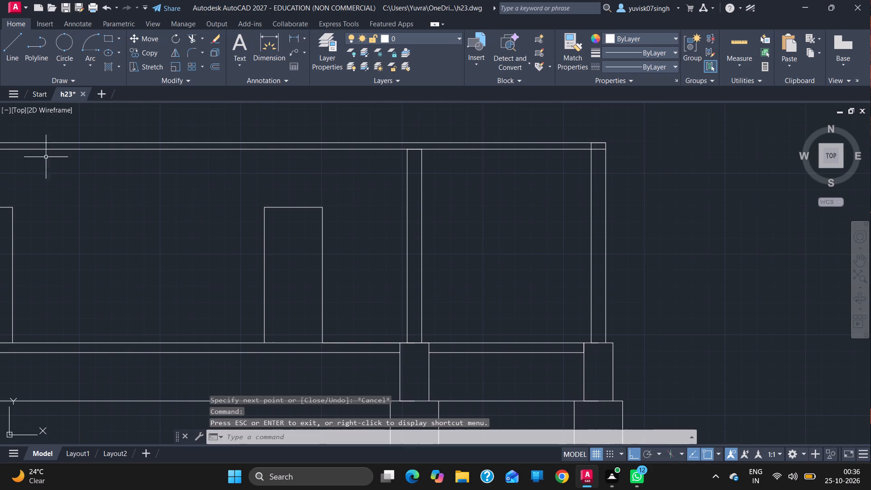
pyautogui.click(13, 49)
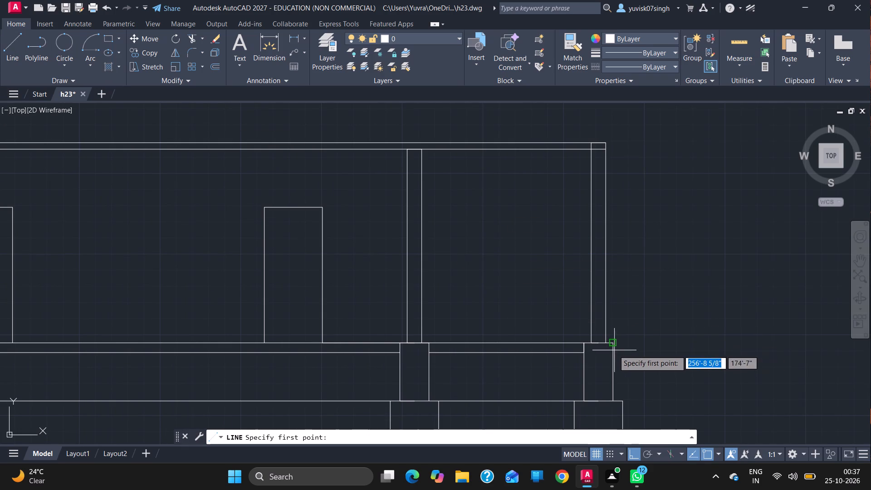
pyautogui.moveTo(607, 340); pyautogui.dragTo(604, 305)
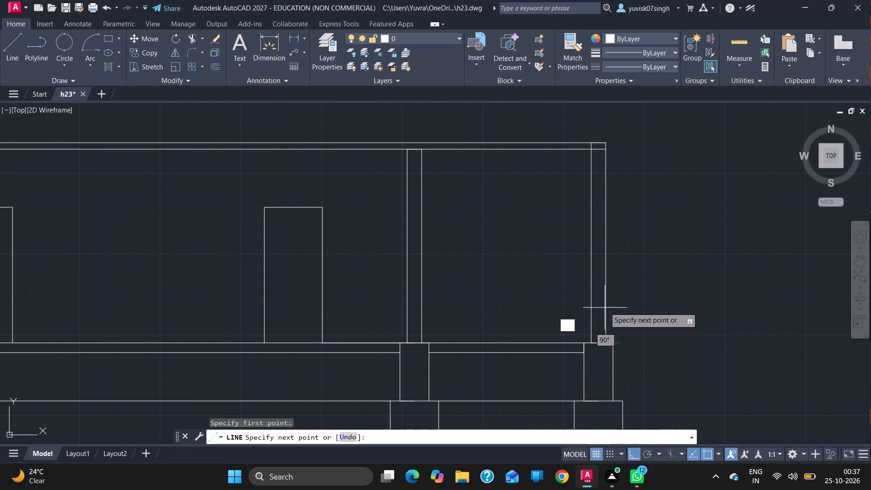
pyautogui.moveTo(604, 305); pyautogui.dragTo(600, 287)
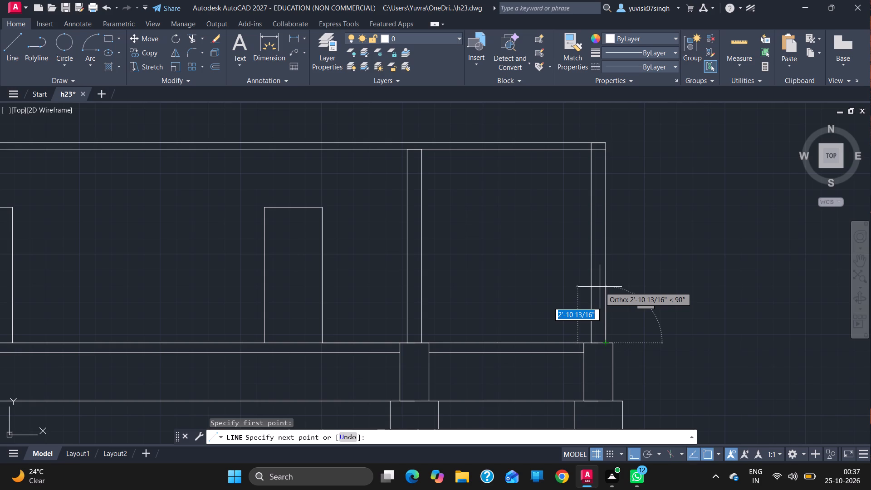
pyautogui.write("3'")
pyautogui.press('Return')
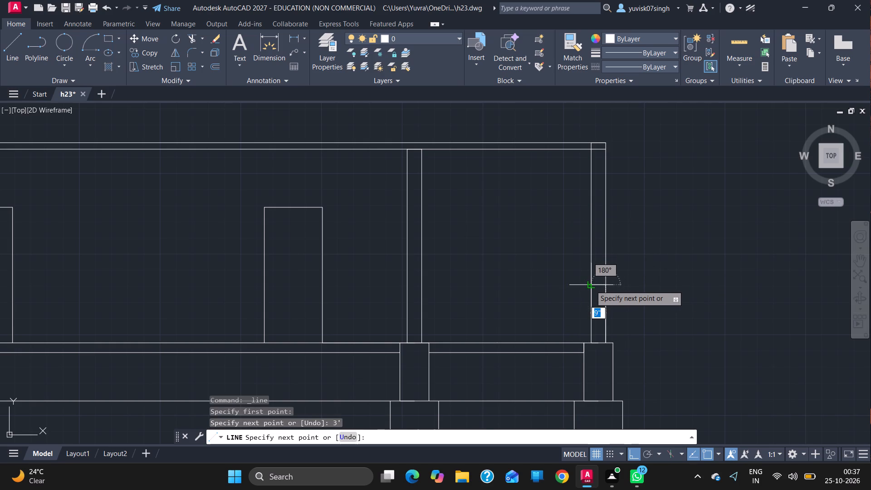
pyautogui.click(591, 285)
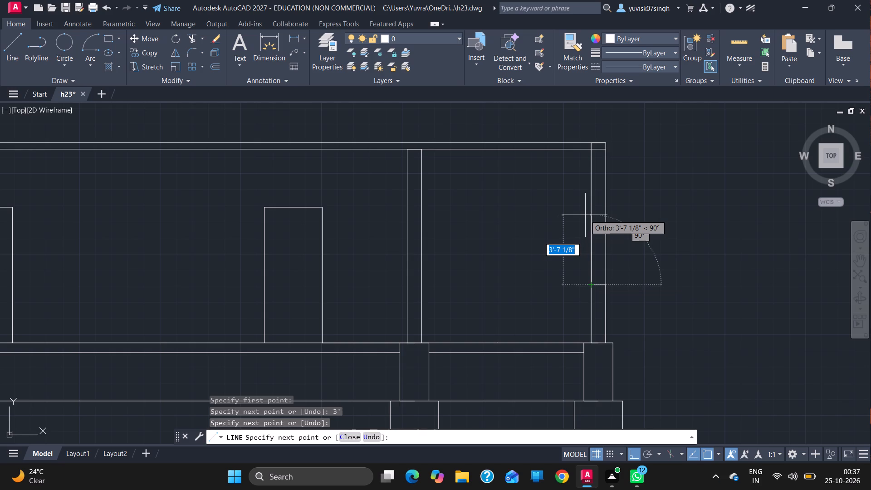
pyautogui.write("4'")
pyautogui.press('Return')
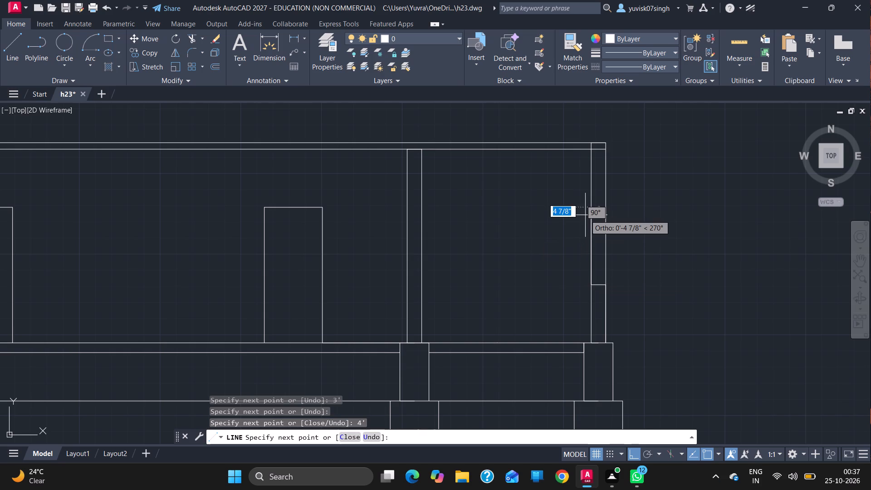
pyautogui.click(606, 205)
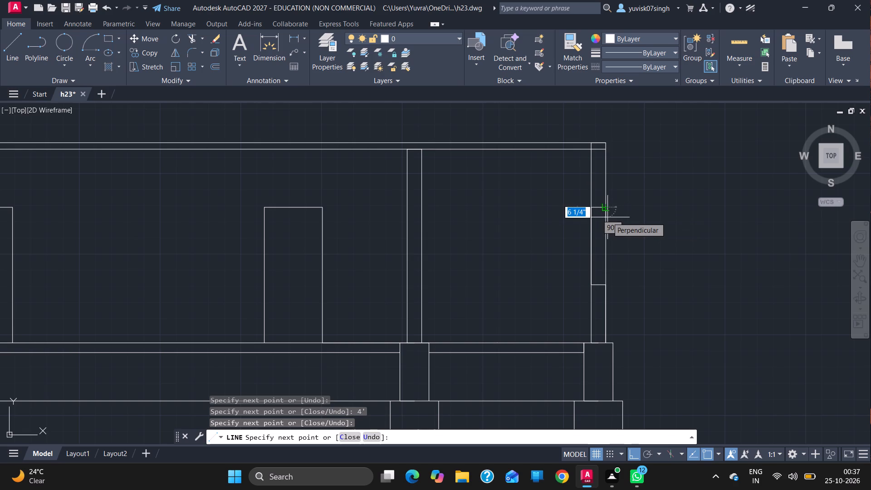
# Add the rightmost wall's window frame lines: 3" down and across the wall, 3'6" down the wall's centre, and across both faces.
pyautogui.press('3')
pyautogui.press('Return')
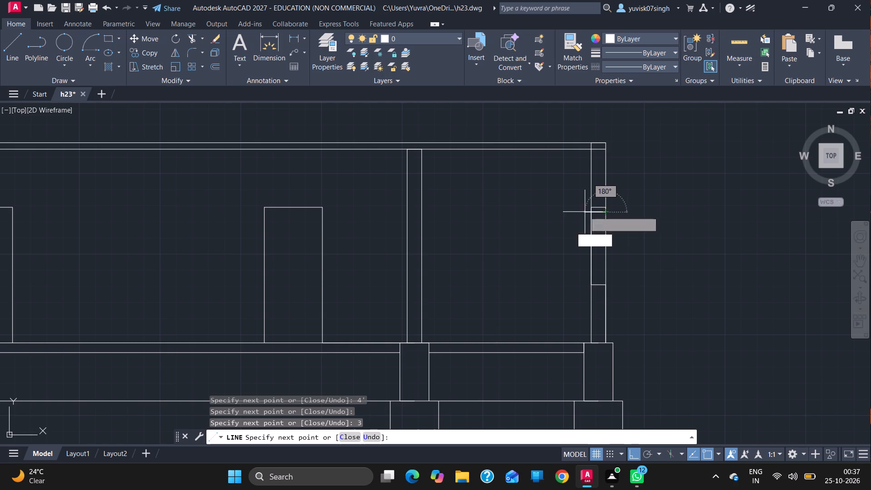
pyautogui.click(590, 213)
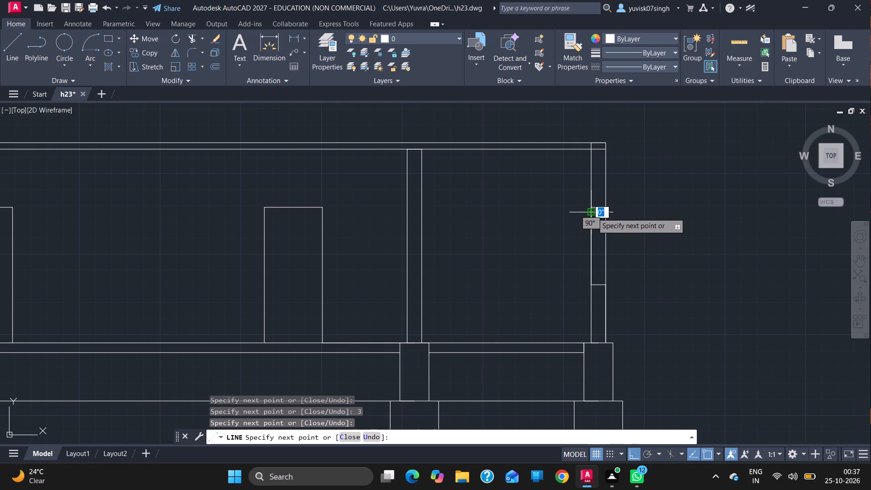
pyautogui.click(597, 213)
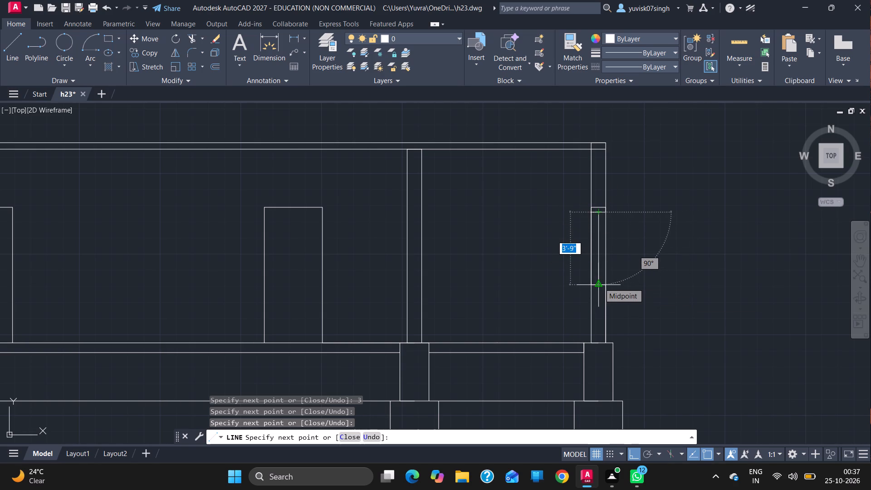
pyautogui.write("3'")
pyautogui.press('6')
pyautogui.press('Return')
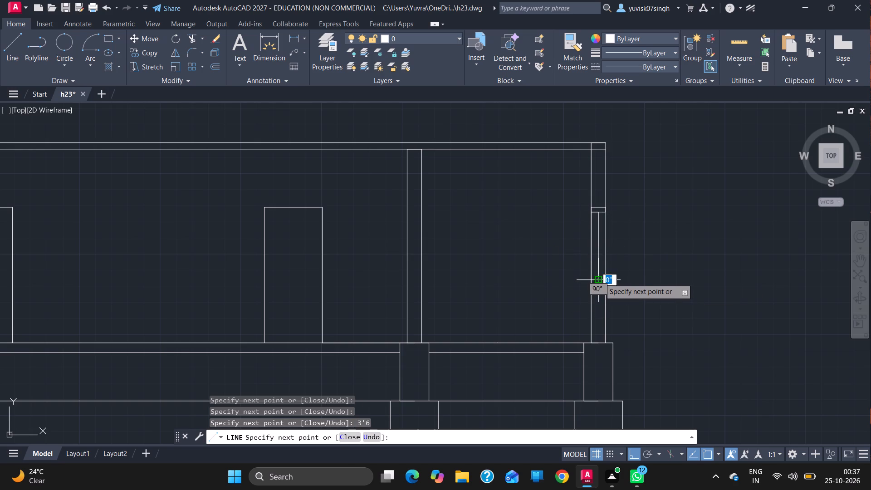
pyautogui.keyDown('ctrl'); pyautogui.scroll(1, 601, 279); pyautogui.keyUp('ctrl')
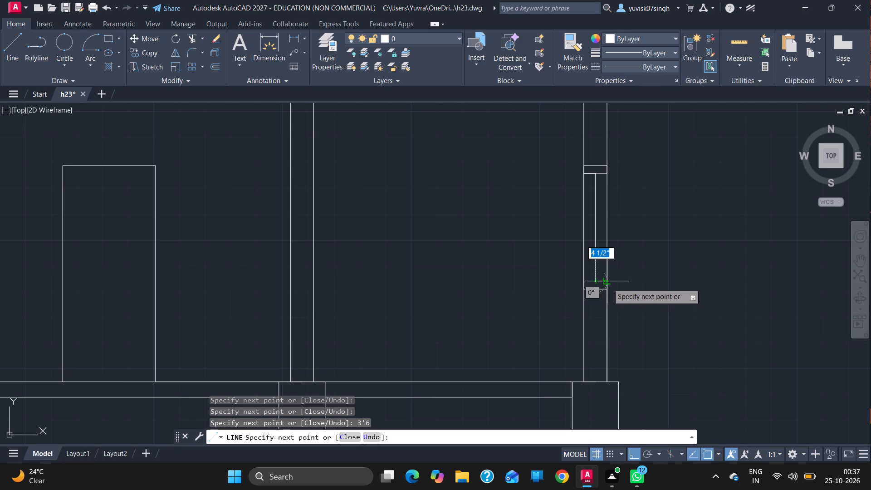
pyautogui.click(608, 284)
pyautogui.click(583, 279)
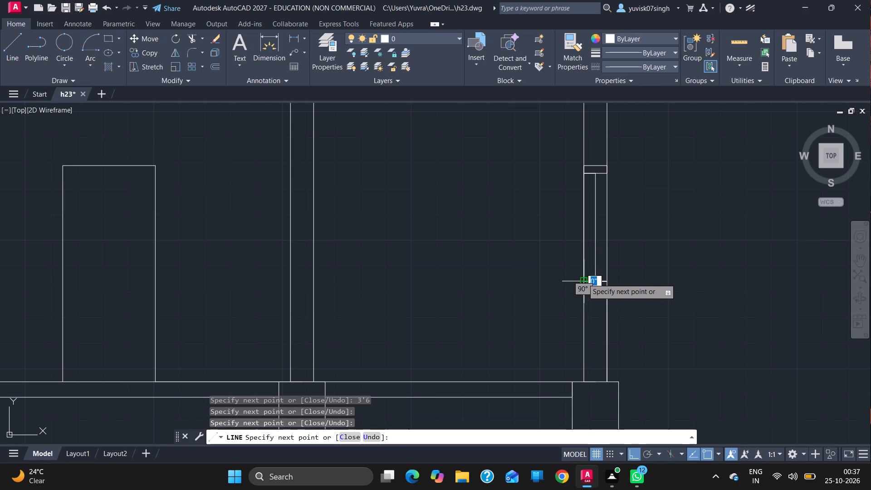
pyautogui.press('Escape')
# Mark a window opening in the leftmost wall: 3' up its outer face from the plinth, across the wall, 4' up, and back across.
pyautogui.keyDown('ctrl'); pyautogui.scroll(-4, 685, 290); pyautogui.keyUp('ctrl')
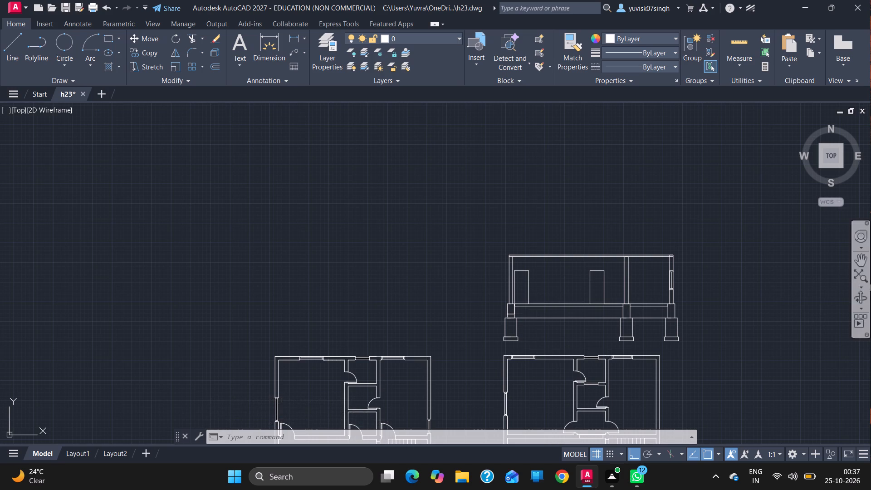
pyautogui.keyDown('ctrl'); pyautogui.scroll(3, 510, 291); pyautogui.keyUp('ctrl')
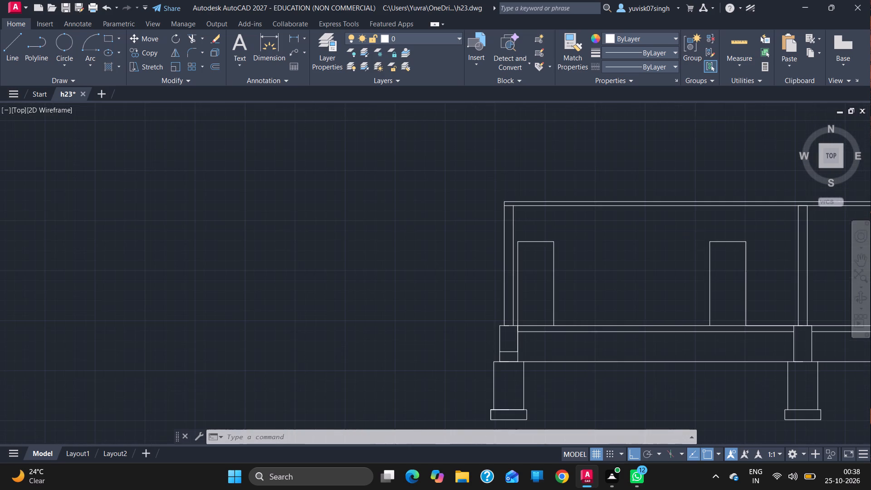
pyautogui.click(19, 39)
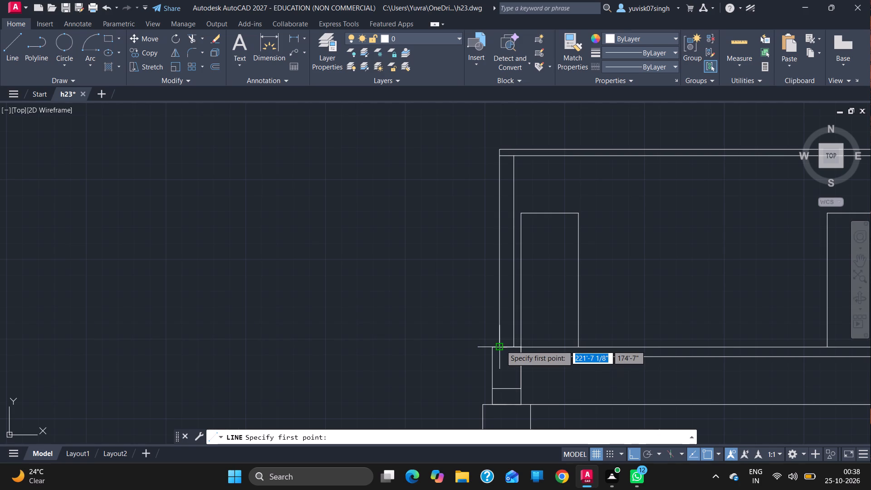
pyautogui.moveTo(501, 345); pyautogui.dragTo(498, 221)
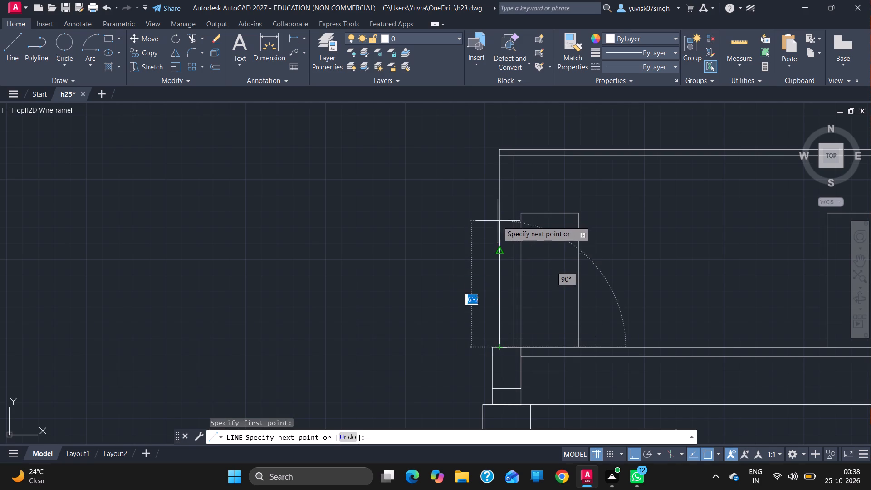
pyautogui.press('3')
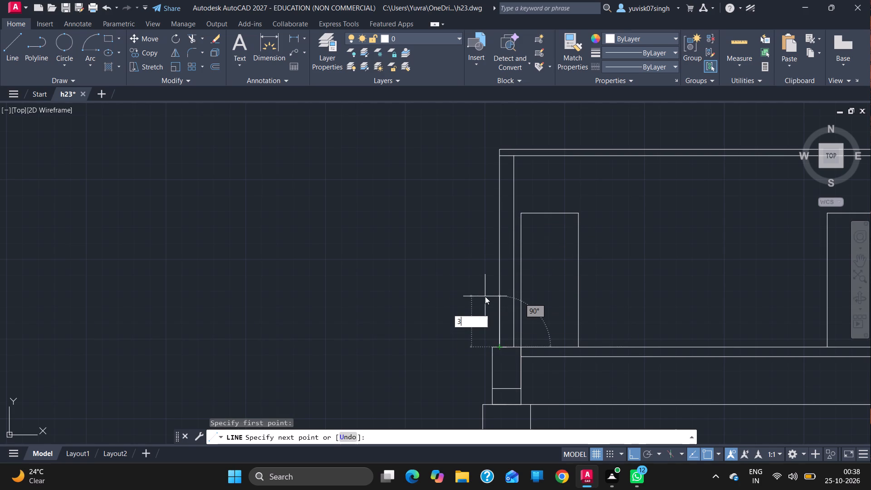
pyautogui.press("'")
pyautogui.press('Return')
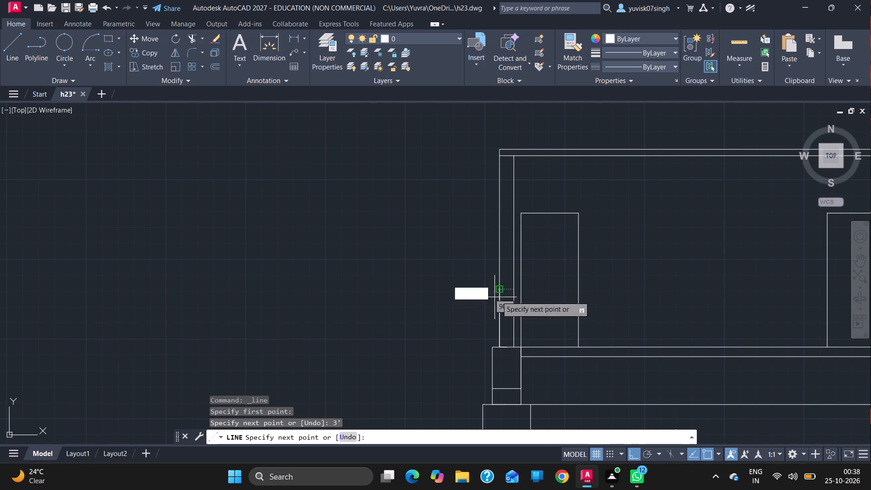
pyautogui.click(514, 292)
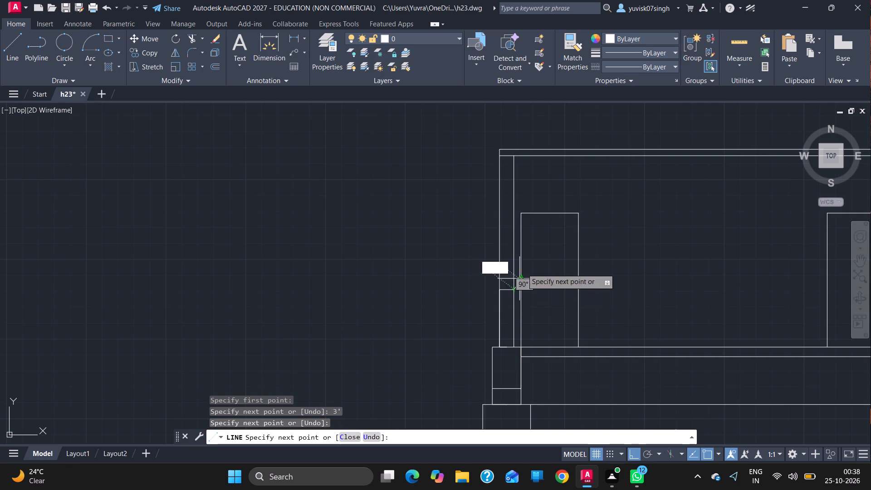
pyautogui.write("4'")
pyautogui.press('Return')
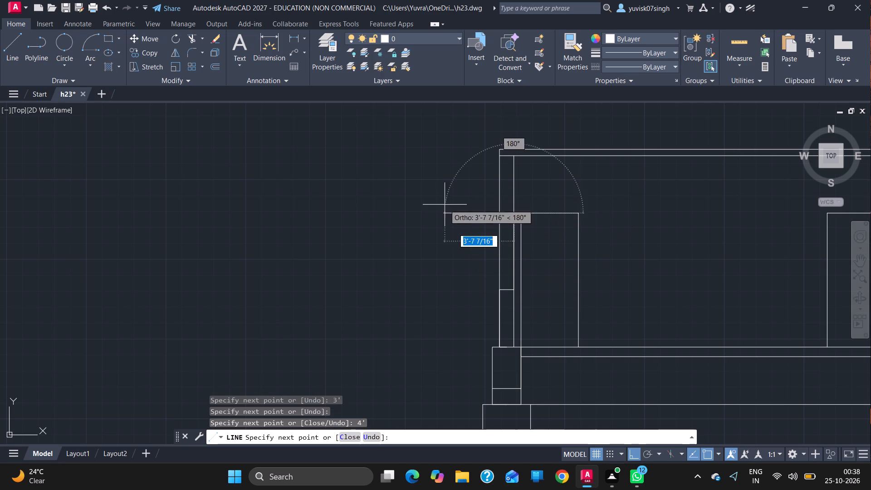
pyautogui.click(497, 211)
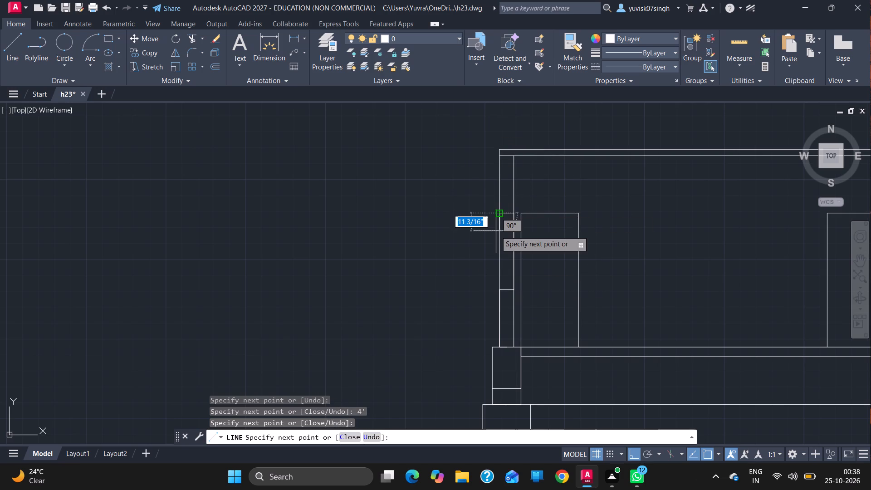
# Add the leftmost wall's window frame lines: 3" down and across the wall, 3'6" down the wall's centre, and across both faces.
pyautogui.press('3')
pyautogui.press('Return')
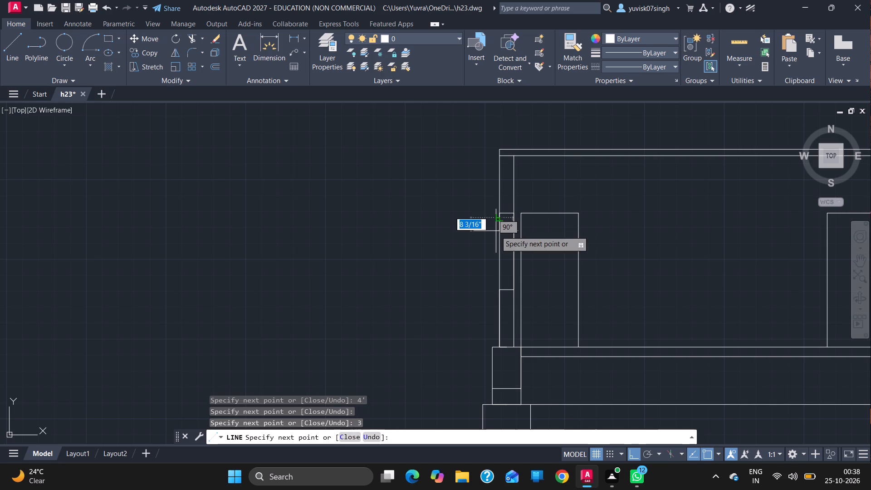
pyautogui.click(517, 219)
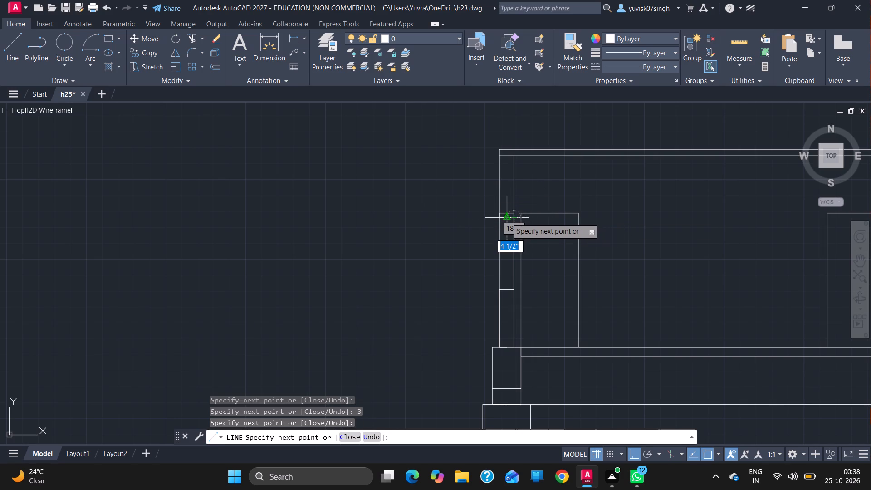
pyautogui.click(507, 218)
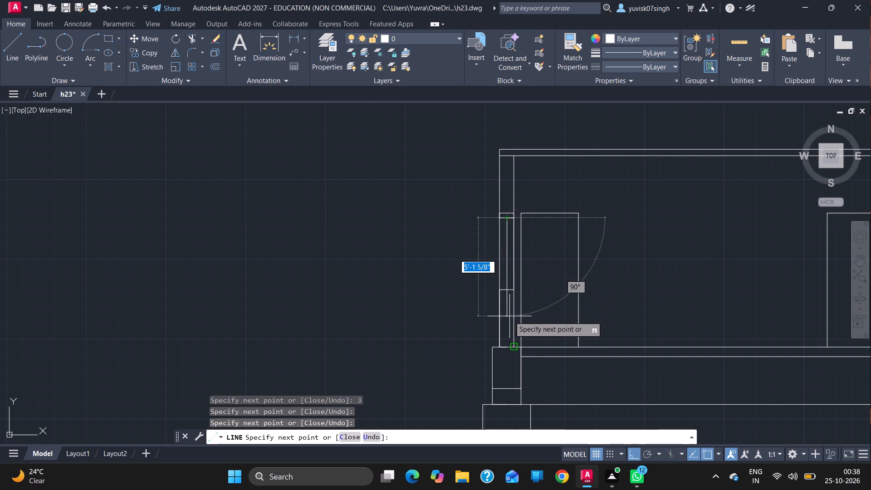
pyautogui.write("3'")
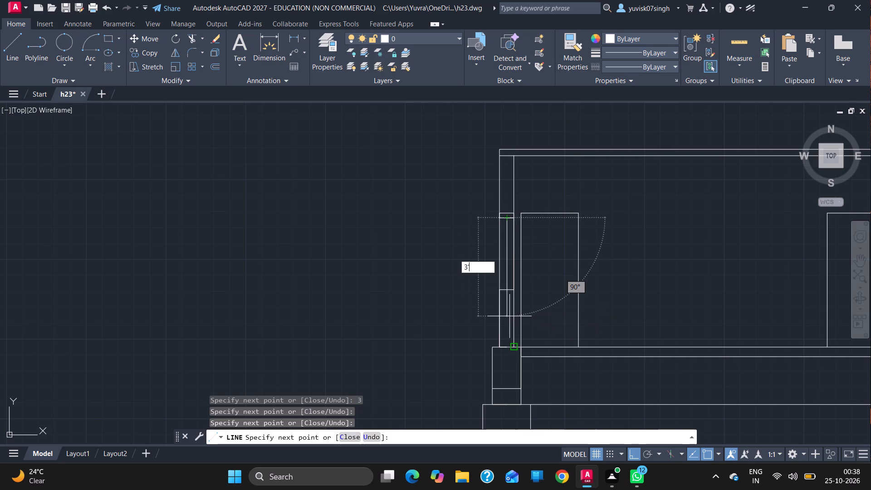
pyautogui.press('6')
pyautogui.press('Return')
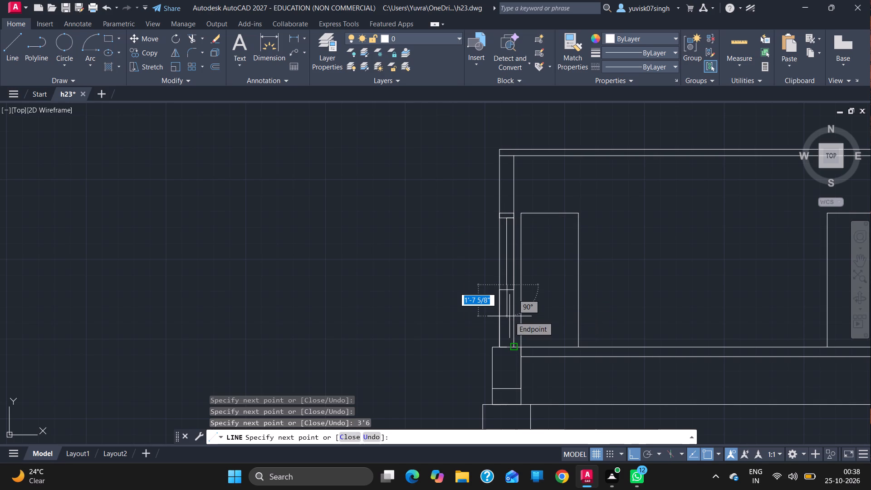
pyautogui.click(512, 286)
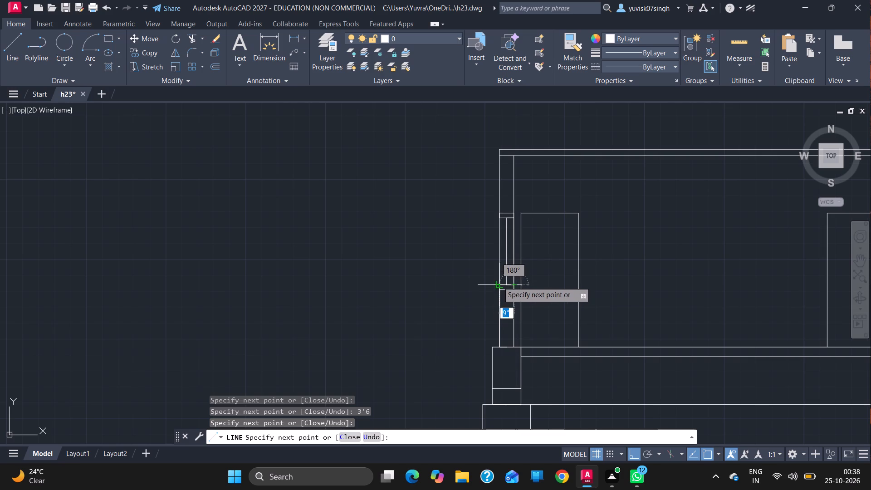
pyautogui.click(498, 285)
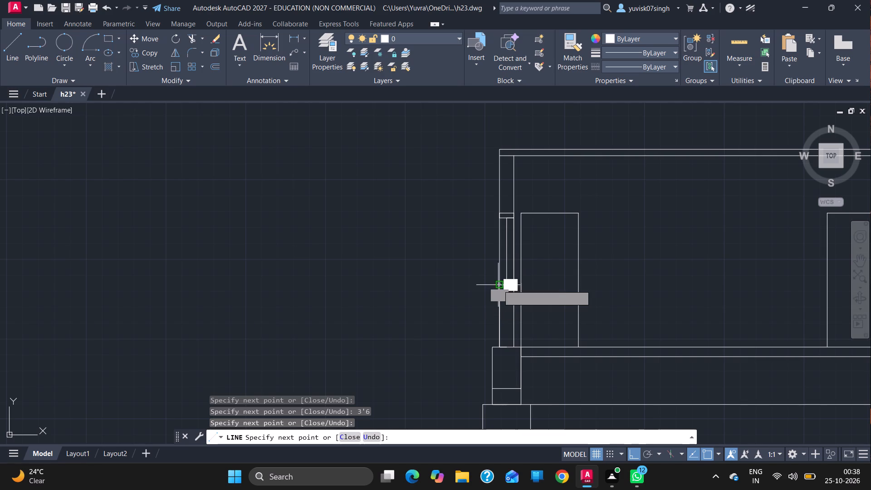
pyautogui.press('Escape')
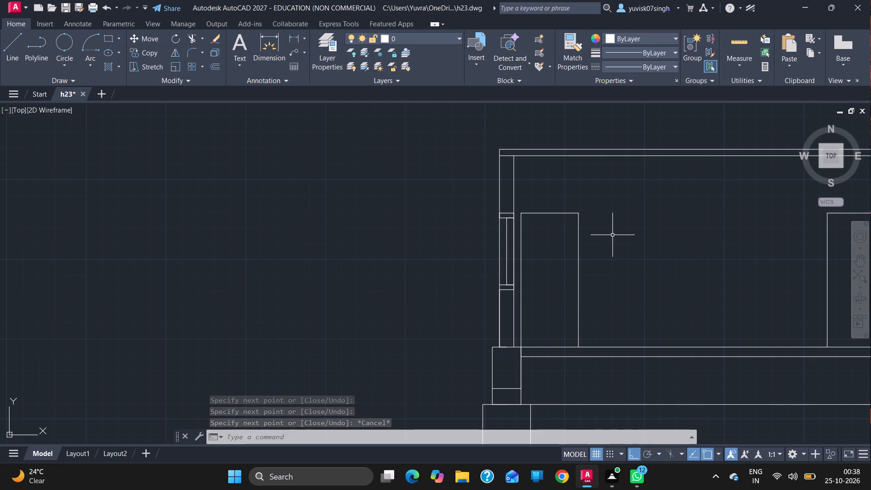
# Draw an upper-storey wall from the roof slab's top-left corner: 10' up, 9" right, and straight down to the slab.
pyautogui.click(858, 262)
pyautogui.moveTo(626, 237); pyautogui.dragTo(631, 425)
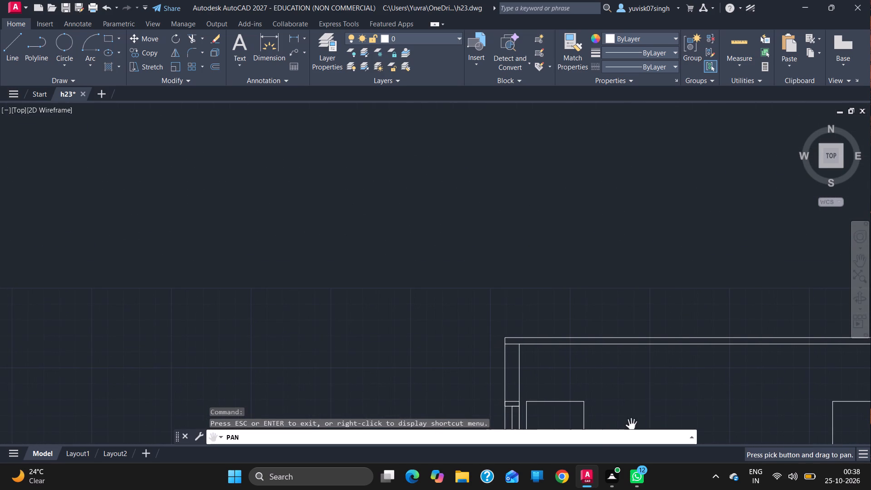
pyautogui.press('Escape')
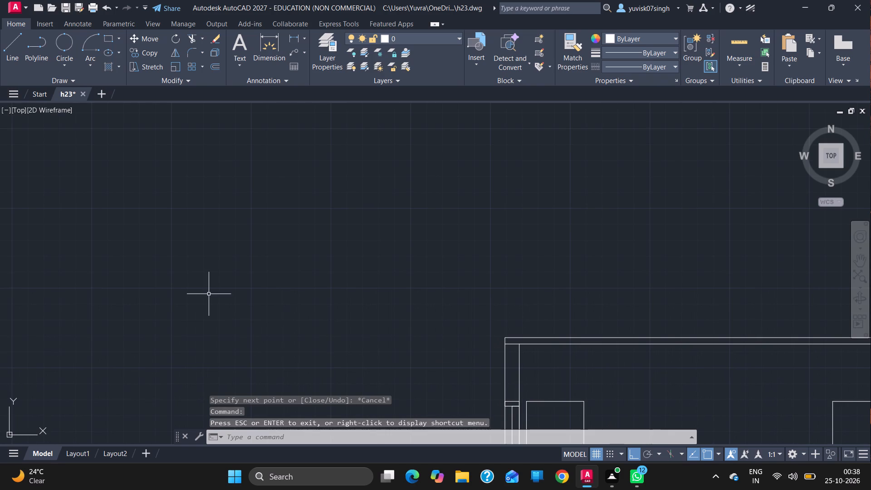
pyautogui.click(11, 45)
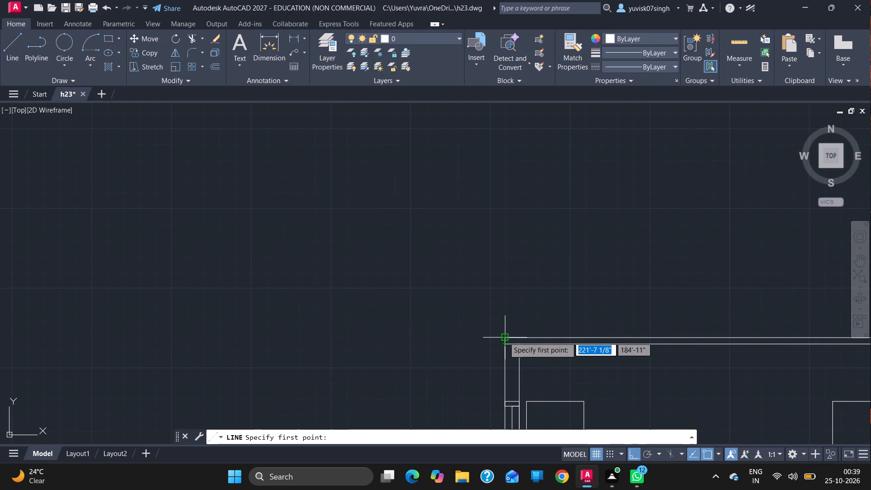
pyautogui.moveTo(504, 337); pyautogui.dragTo(499, 201)
pyautogui.write("10'")
pyautogui.press('Return')
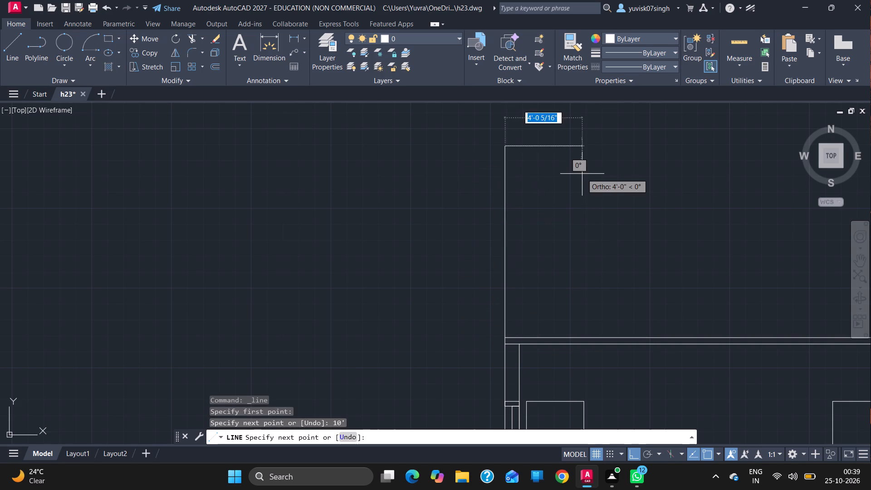
pyautogui.press('9')
pyautogui.press('Return')
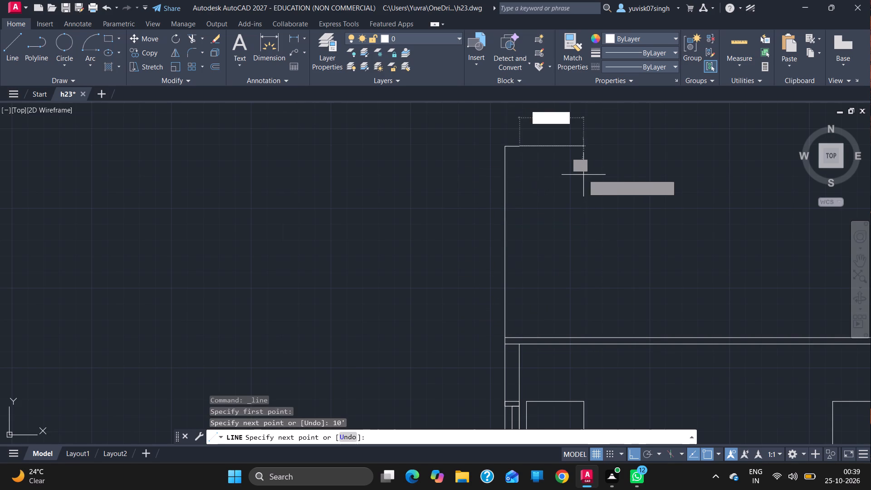
pyautogui.click(518, 339)
pyautogui.press('Escape')
pyautogui.press('Escape')
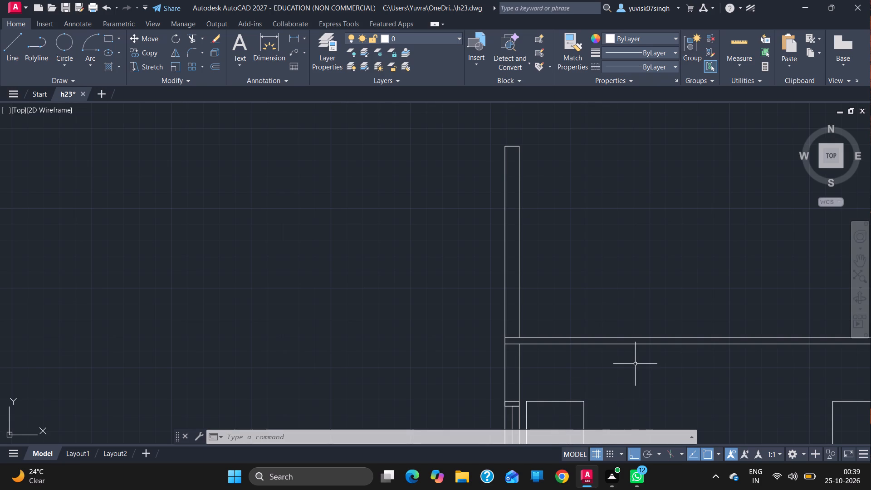
# Draw the upper roof slab from the upper-storey wall's top-left corner: 4" up, 34'9" right, 4" down, and back to the wall.
pyautogui.click(860, 265)
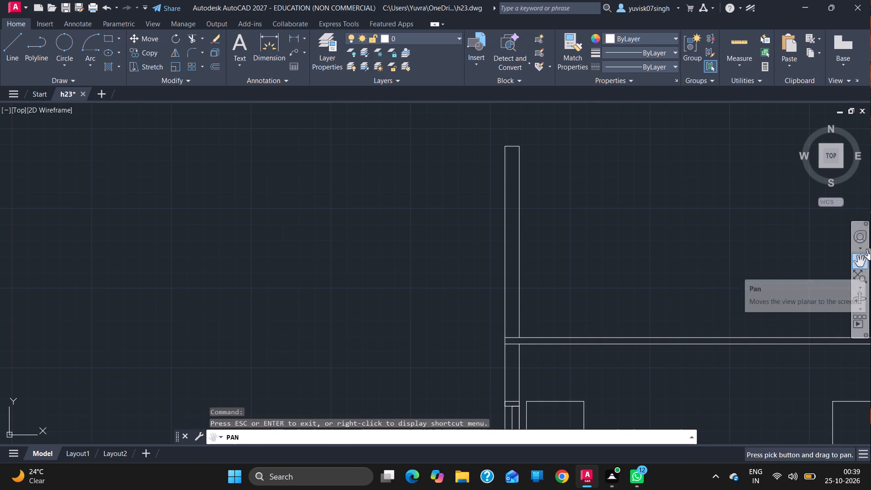
pyautogui.click(686, 261)
pyautogui.moveTo(577, 307); pyautogui.dragTo(516, 327)
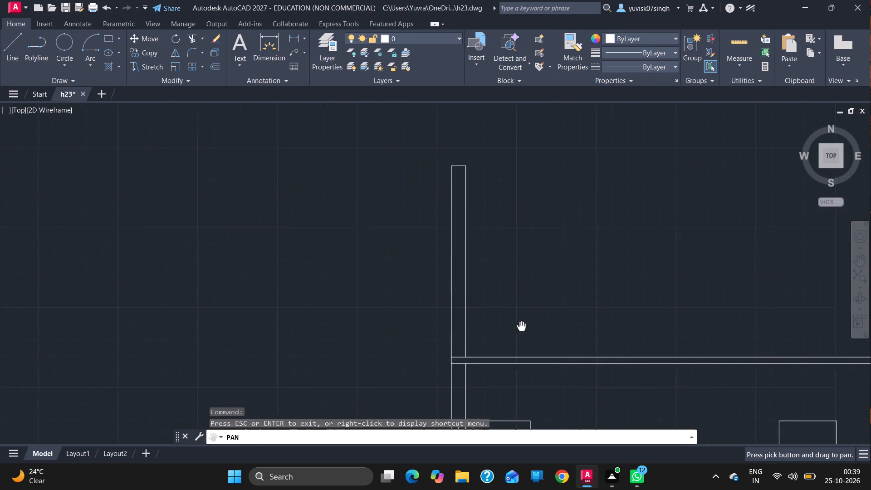
pyautogui.moveTo(516, 327); pyautogui.dragTo(484, 335)
pyautogui.keyDown('ctrl'); pyautogui.scroll(-2, 484, 335); pyautogui.keyUp('ctrl')
pyautogui.moveTo(514, 320); pyautogui.dragTo(475, 321)
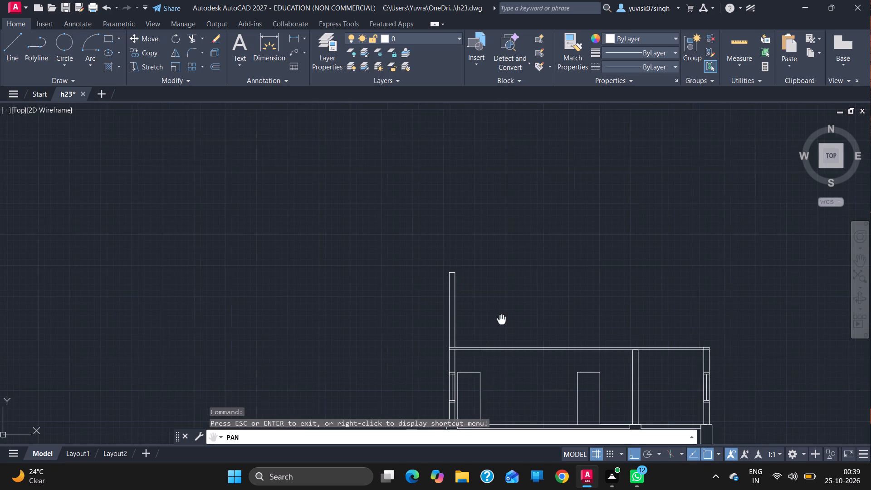
pyautogui.moveTo(475, 321); pyautogui.dragTo(428, 340)
pyautogui.press('Escape')
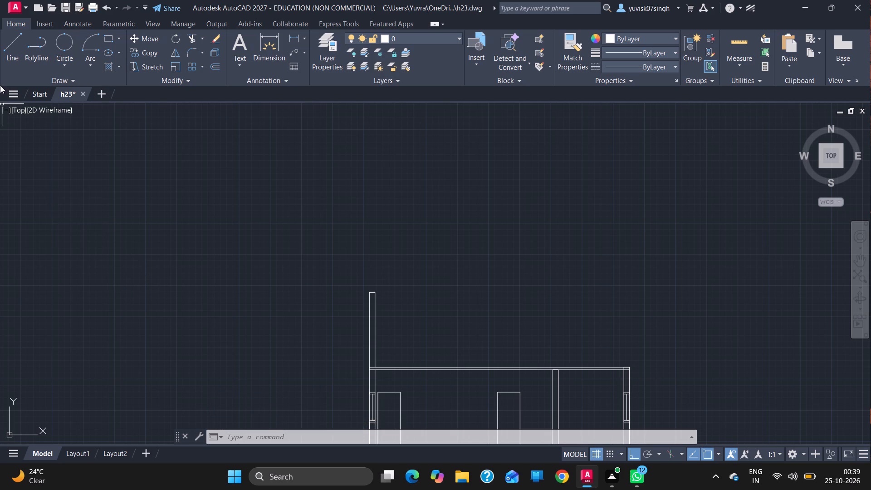
pyautogui.click(7, 68)
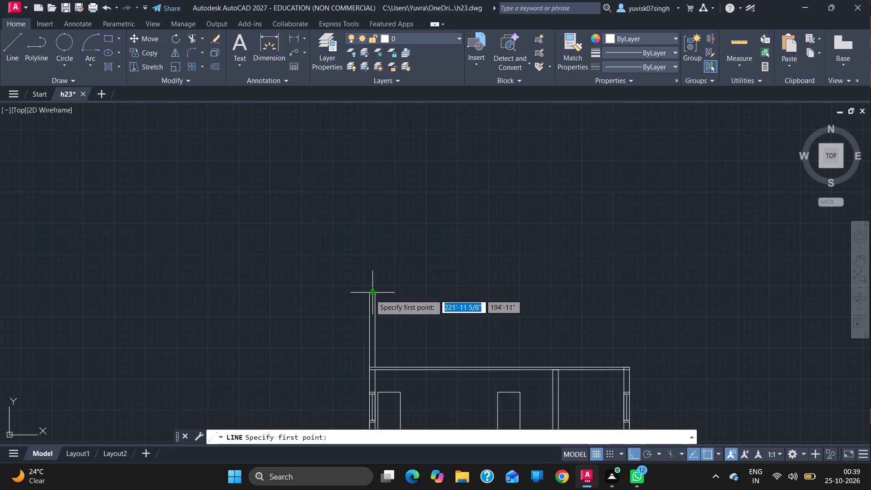
pyautogui.moveTo(369, 294); pyautogui.dragTo(373, 261)
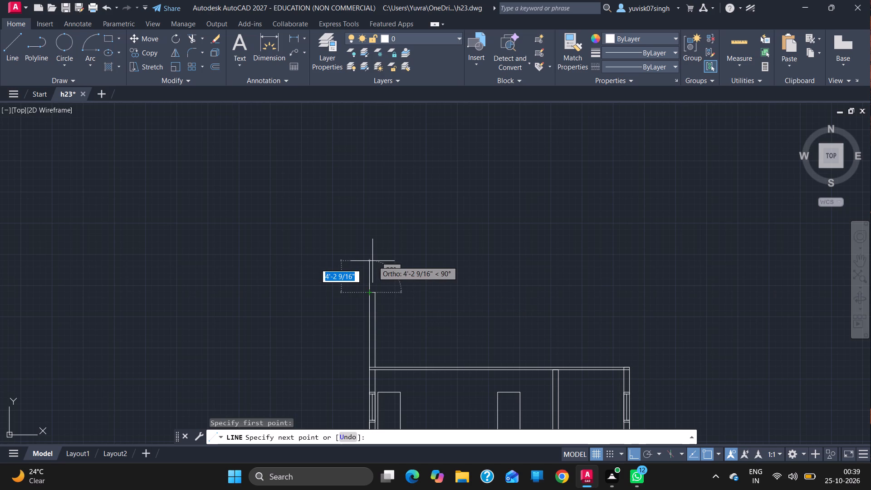
pyautogui.press('4')
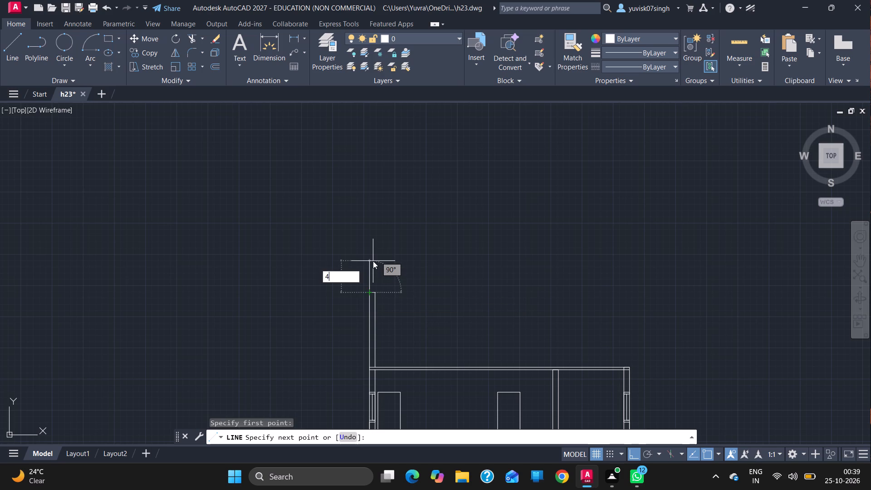
pyautogui.press('Return')
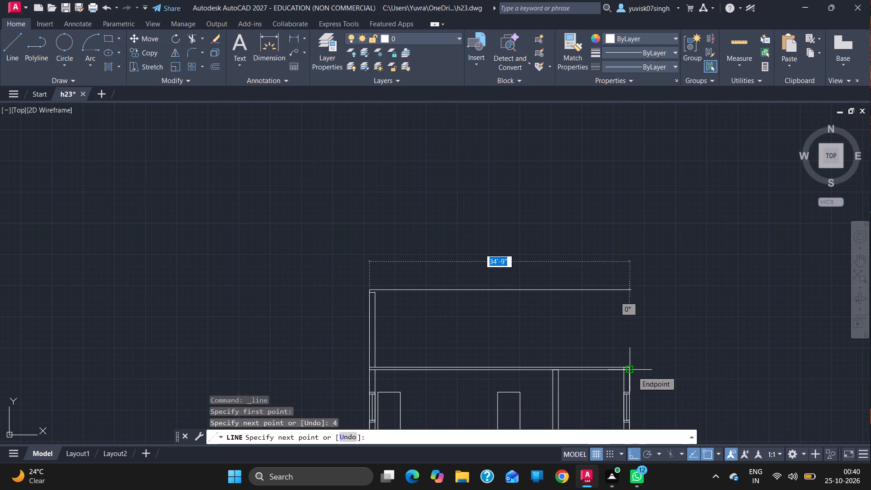
pyautogui.click(631, 292)
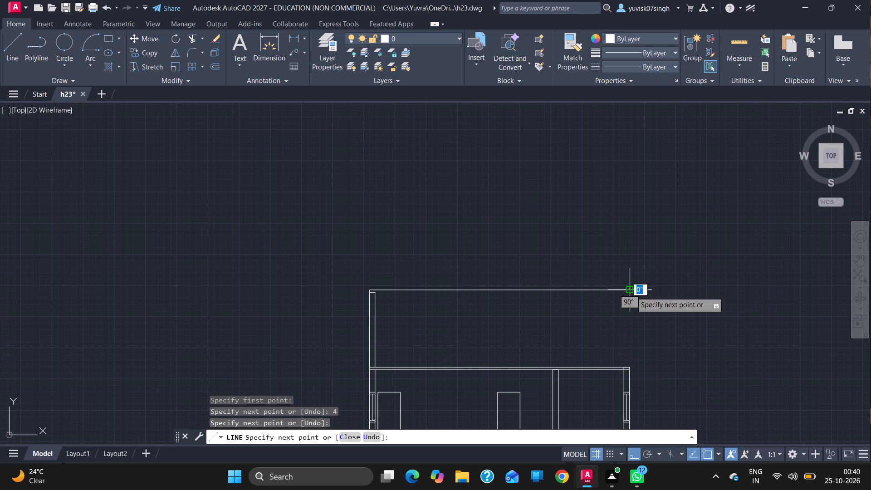
pyautogui.press('4')
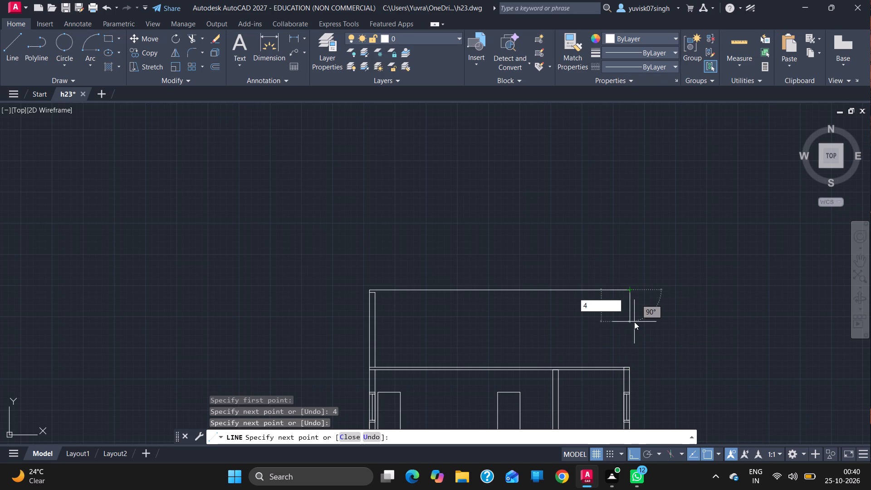
pyautogui.press('Return')
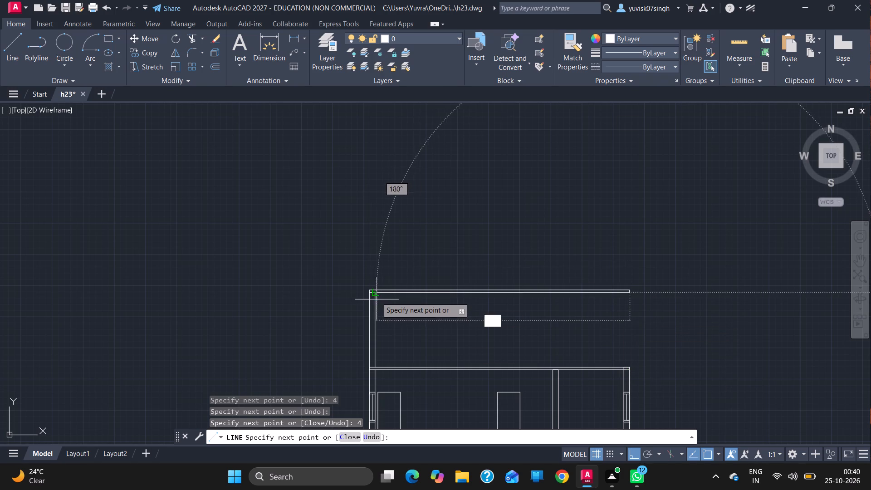
pyautogui.click(376, 295)
pyautogui.press('Escape')
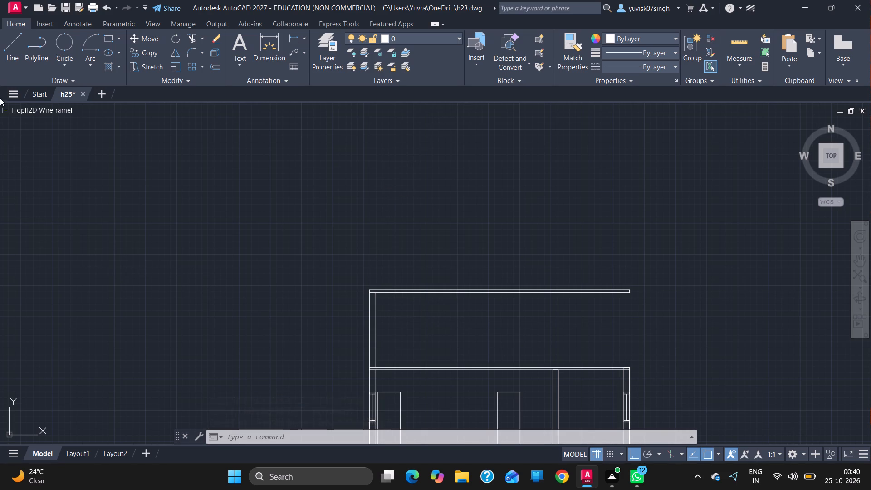
# Draw the upper storey's rightmost wall from the lower slab's top, aligned with the wall below: 10'4" up, 9" right, and 10'4" down.
pyautogui.click(0, 56)
pyautogui.click(18, 51)
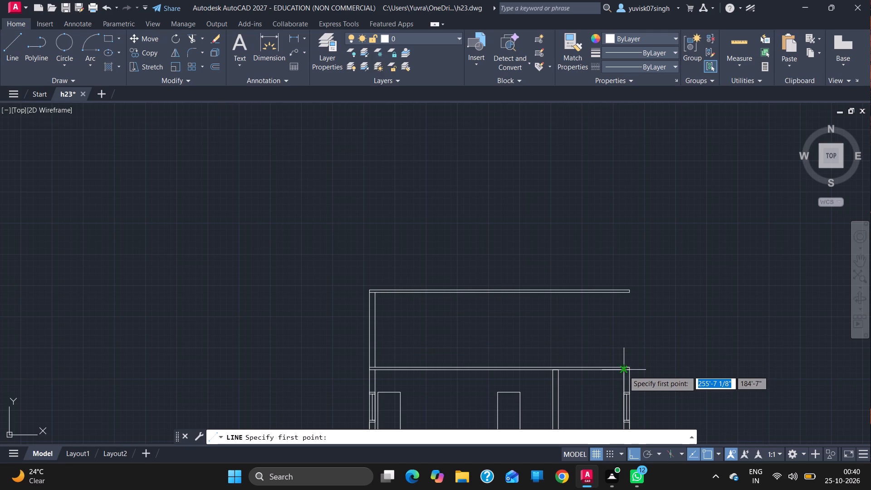
pyautogui.scroll(-1, 625, 368)
pyautogui.scroll(1, 625, 368)
pyautogui.keyDown('ctrl'); pyautogui.scroll(3, 625, 368); pyautogui.keyUp('ctrl')
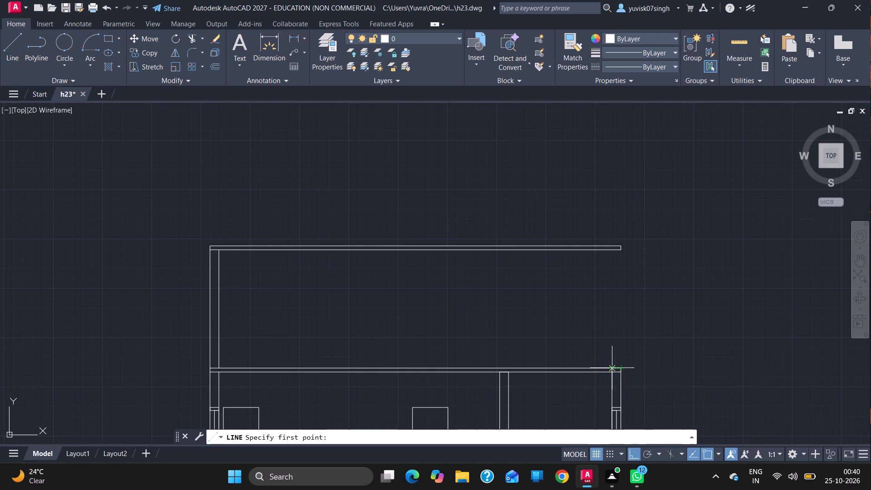
pyautogui.moveTo(611, 368); pyautogui.dragTo(610, 247)
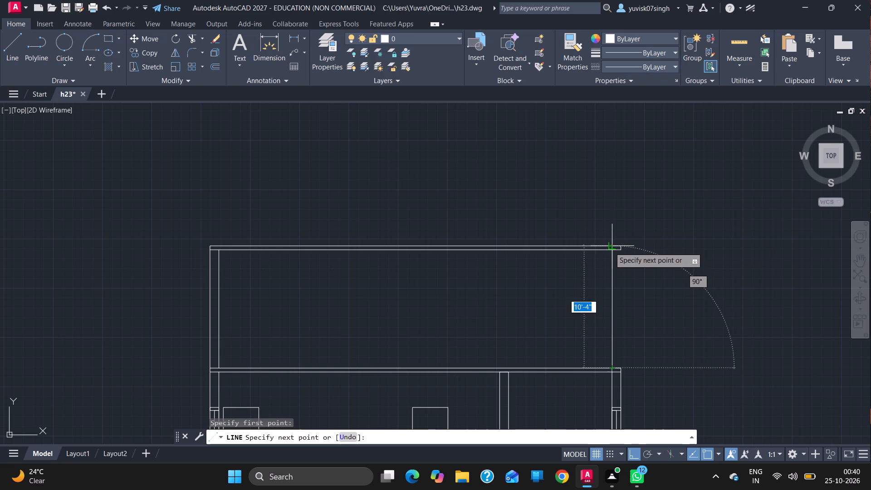
pyautogui.click(610, 247)
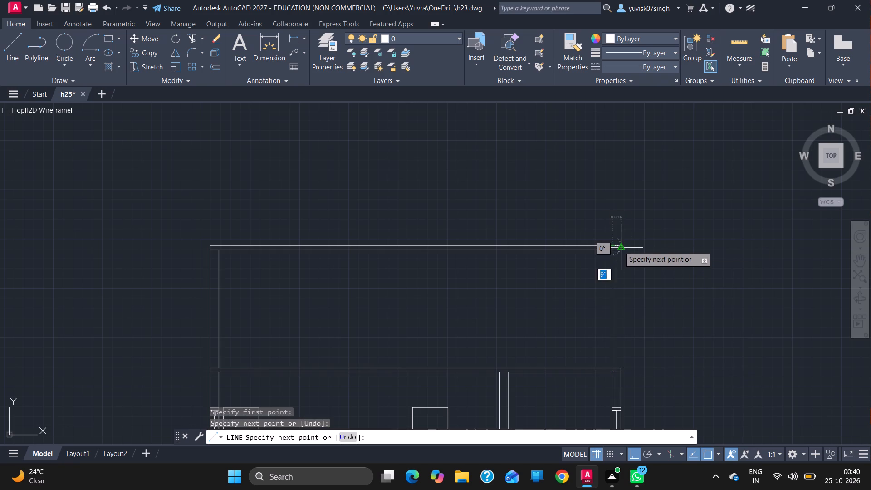
pyautogui.moveTo(619, 245); pyautogui.dragTo(614, 359)
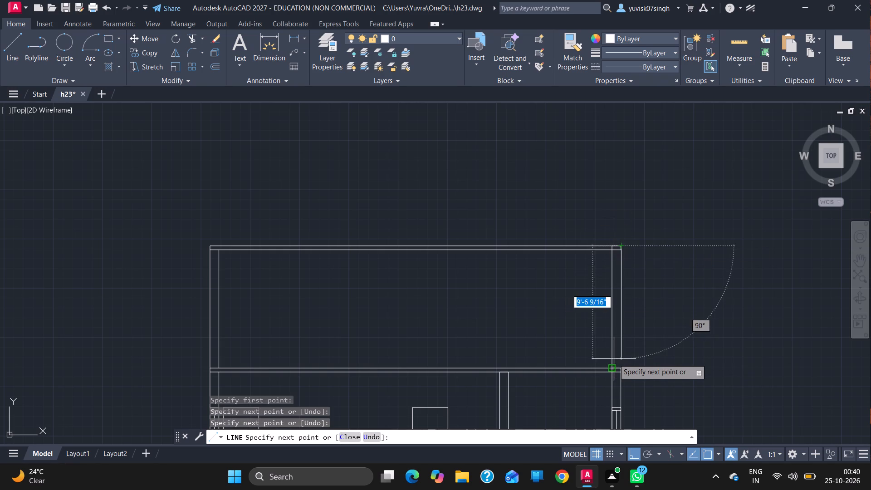
pyautogui.moveTo(614, 359); pyautogui.dragTo(627, 365)
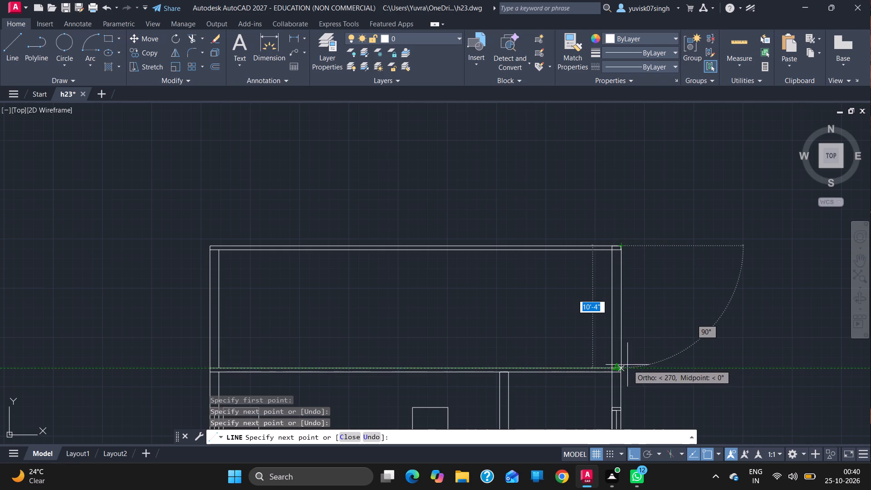
pyautogui.moveTo(627, 365); pyautogui.dragTo(624, 366)
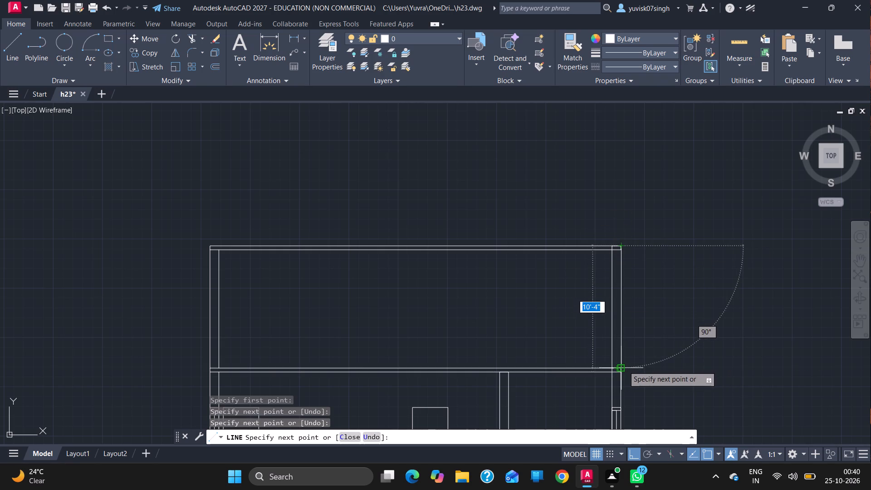
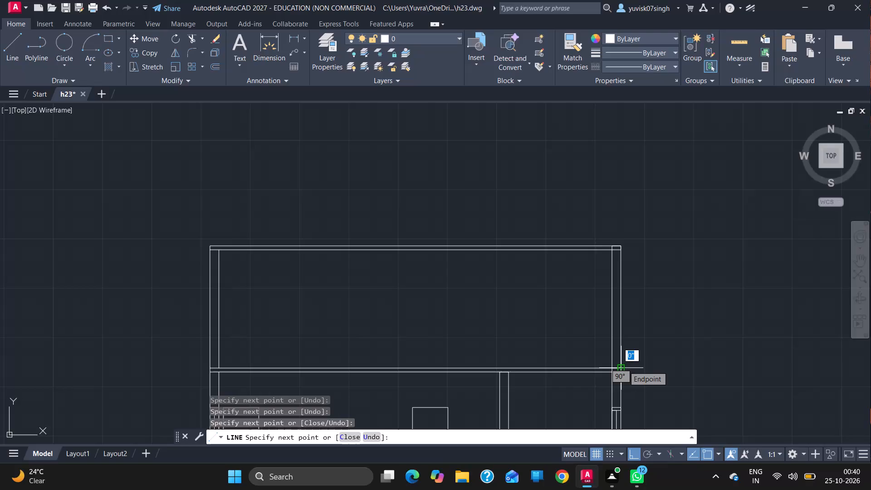
# Draw the upper storey's interior wall in line with the wall below: up to the upper slab's underside, 9" left, and down to the lower slab.
pyautogui.press('`')
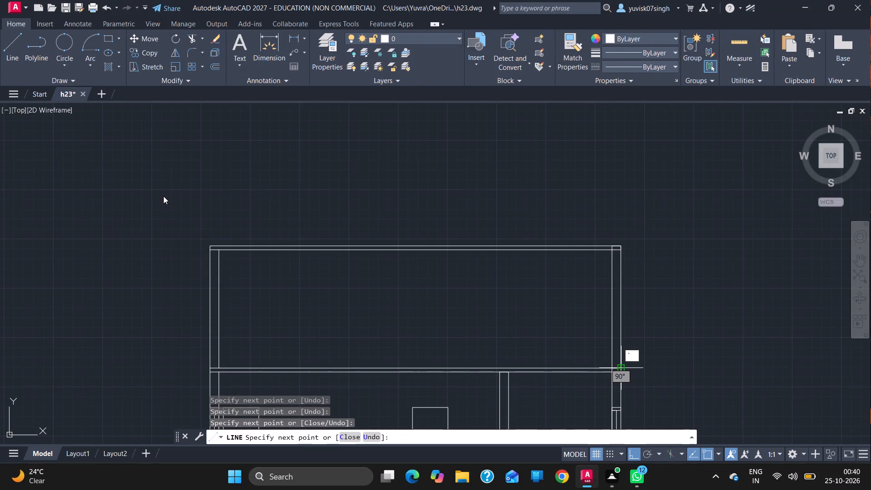
pyautogui.click(9, 53)
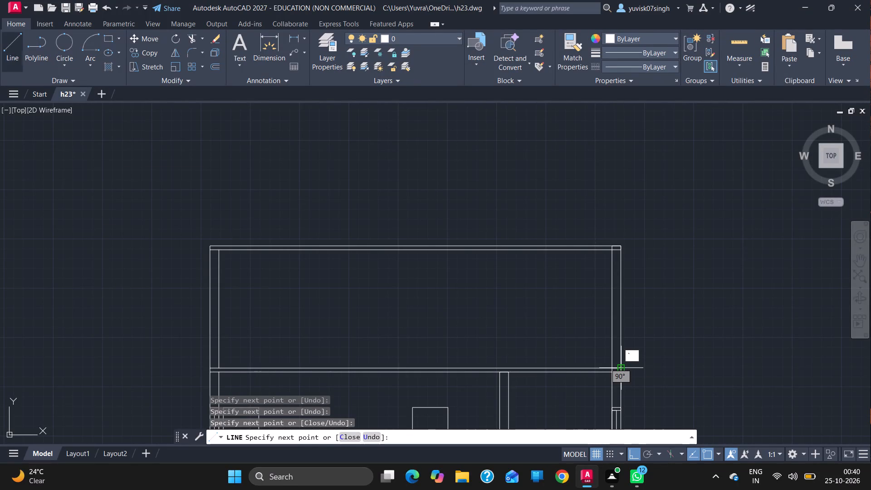
pyautogui.click(508, 367)
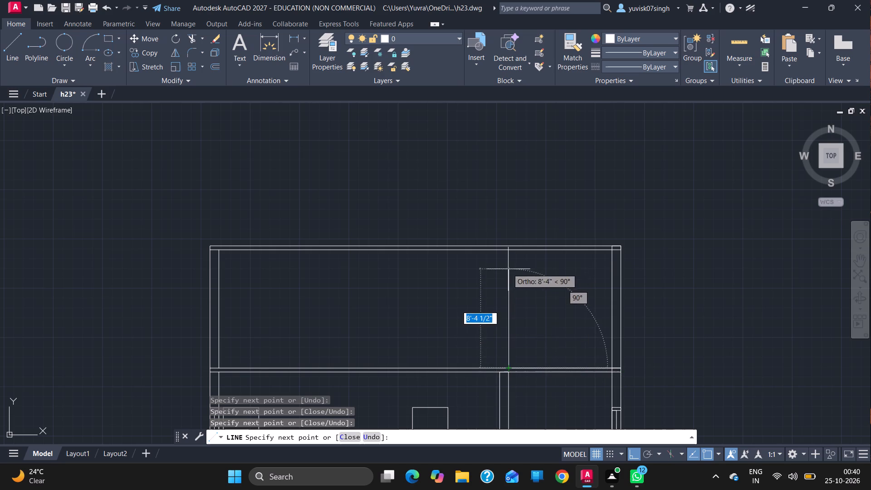
pyautogui.click(506, 253)
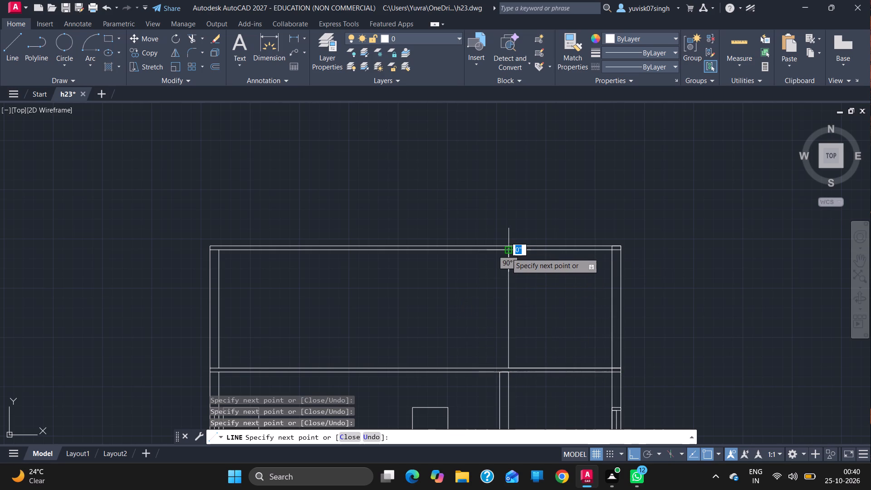
pyautogui.press('9')
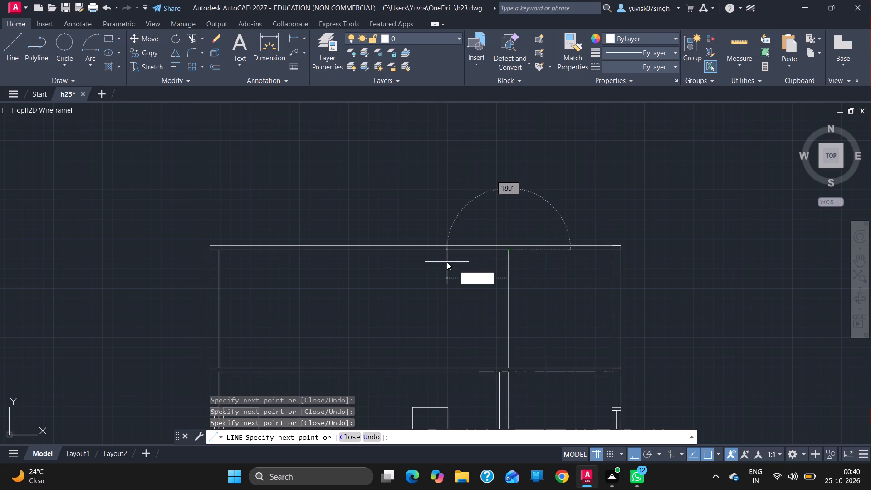
pyautogui.press('Return')
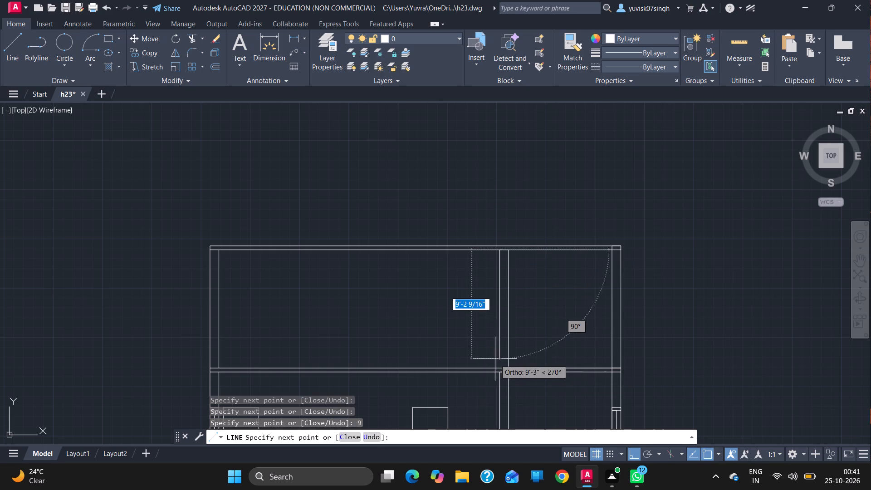
pyautogui.click(501, 367)
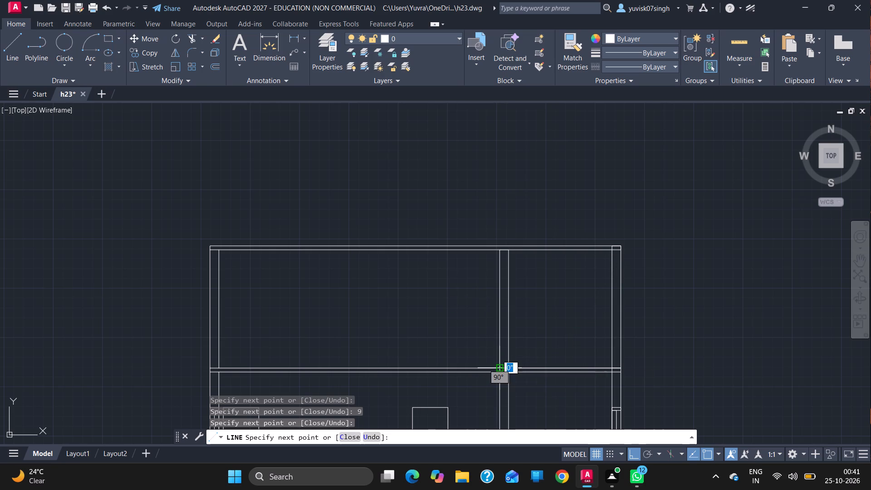
pyautogui.press('Escape')
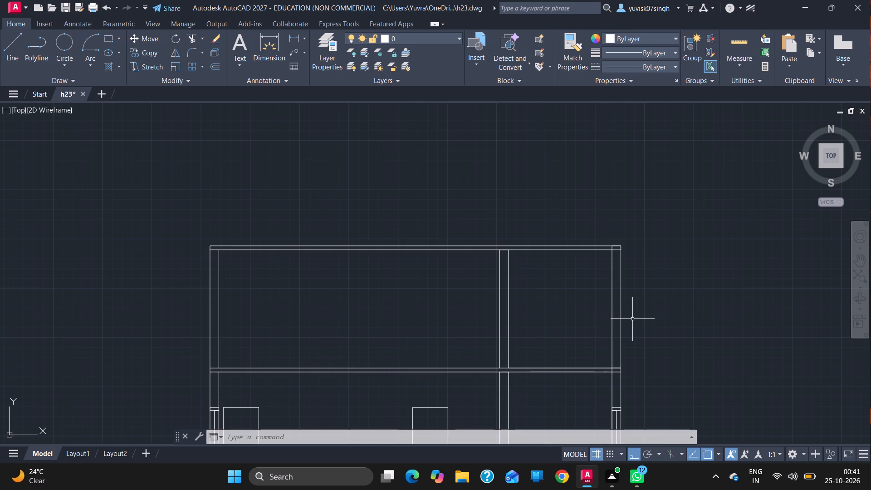
# Draw an upper-storey opening centred above the lower door: 3' left of the door's midline on the slab, 7' up, 6' right, and down to the slab.
pyautogui.click(17, 64)
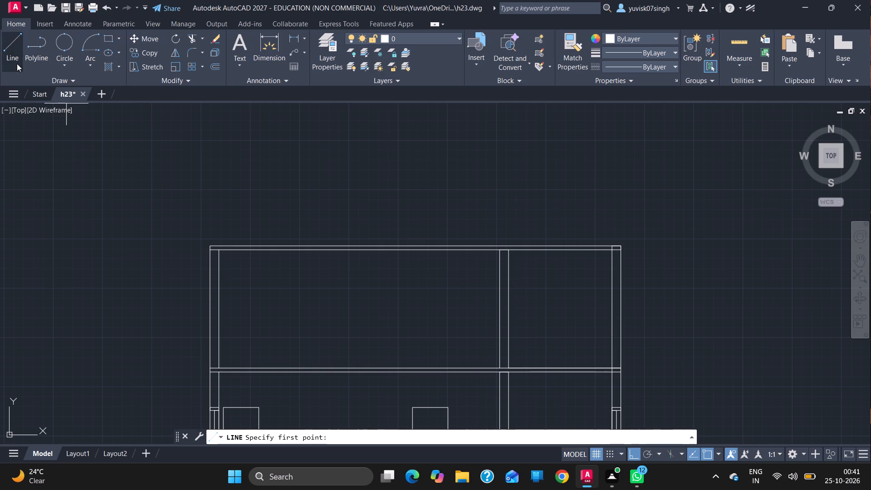
pyautogui.moveTo(429, 407); pyautogui.dragTo(430, 368)
pyautogui.click(430, 368)
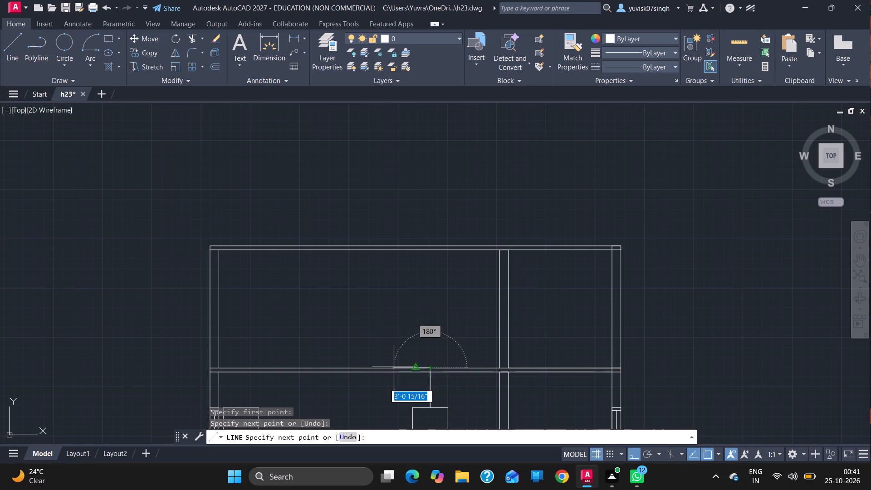
pyautogui.write("3'")
pyautogui.press('Return')
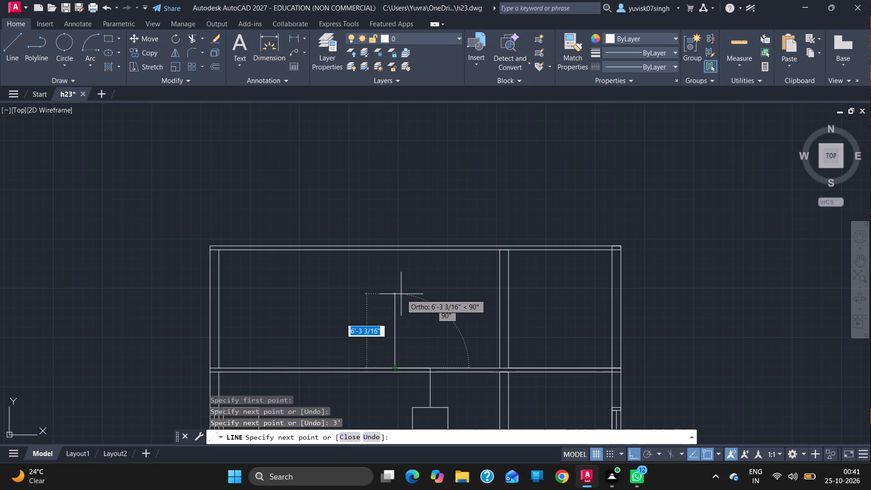
pyautogui.press('7')
pyautogui.press("'")
pyautogui.press('Return')
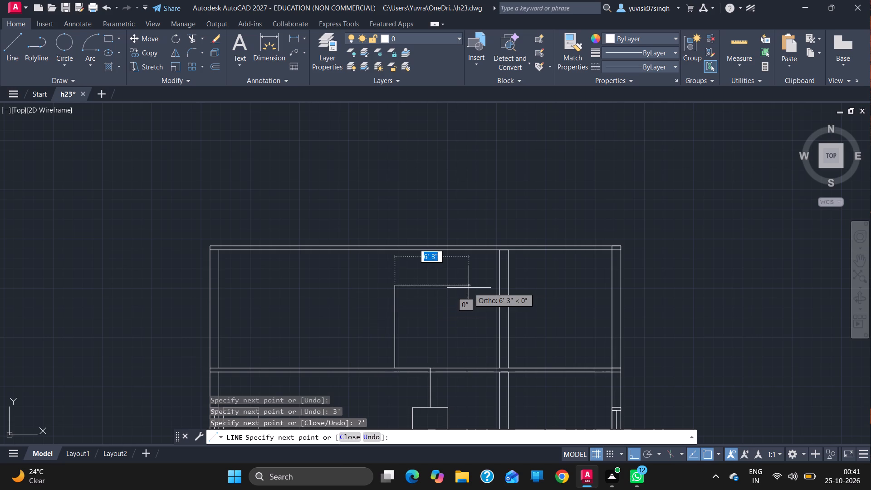
pyautogui.write("6'")
pyautogui.press('Return')
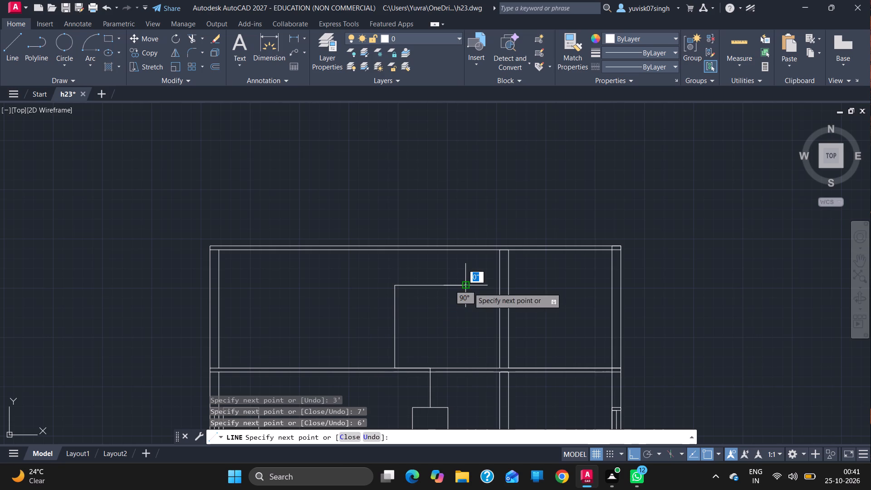
pyautogui.click(466, 369)
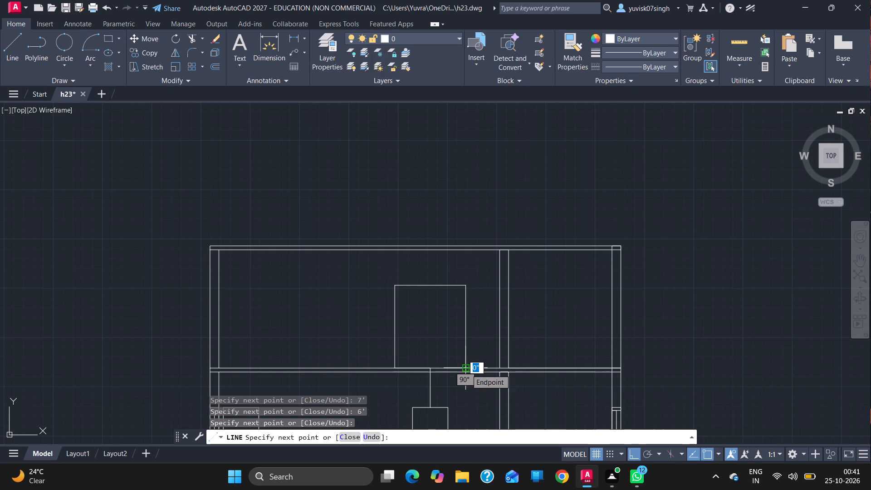
pyautogui.press('Escape')
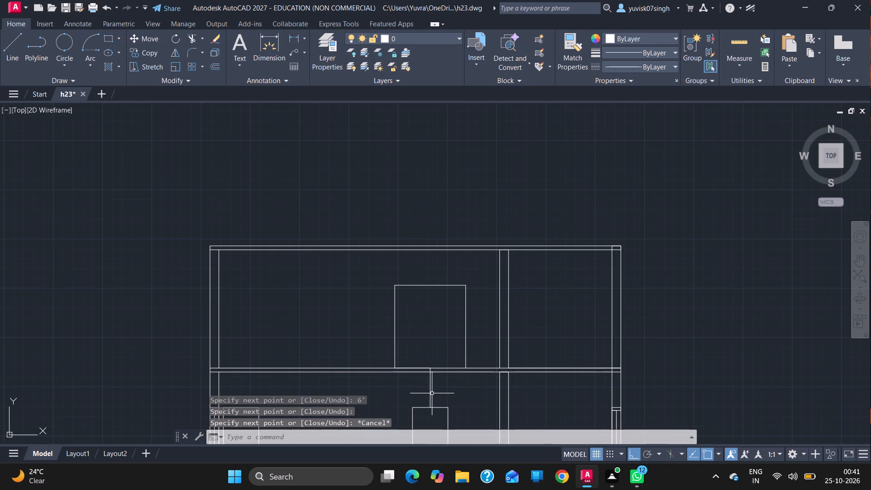
# Delete the vertical guide line above the lower door and the 3' guide line along the slab.
pyautogui.click(430, 394)
pyautogui.press('Delete')
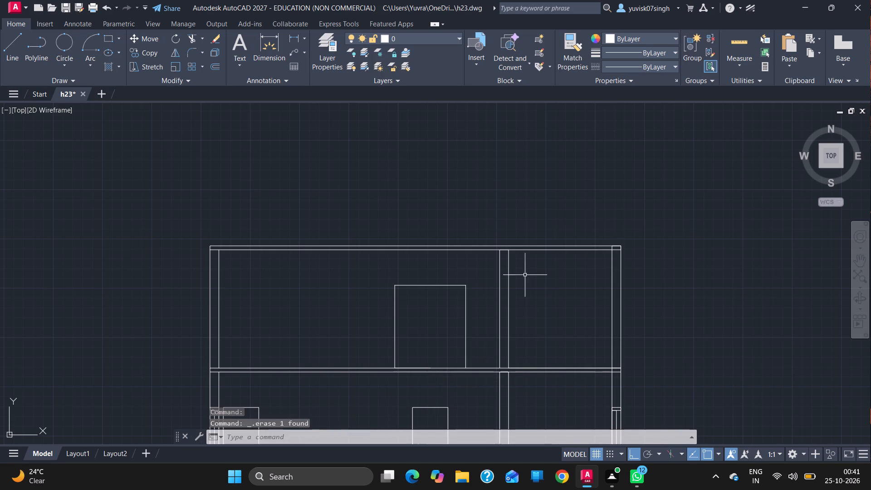
pyautogui.click(414, 367)
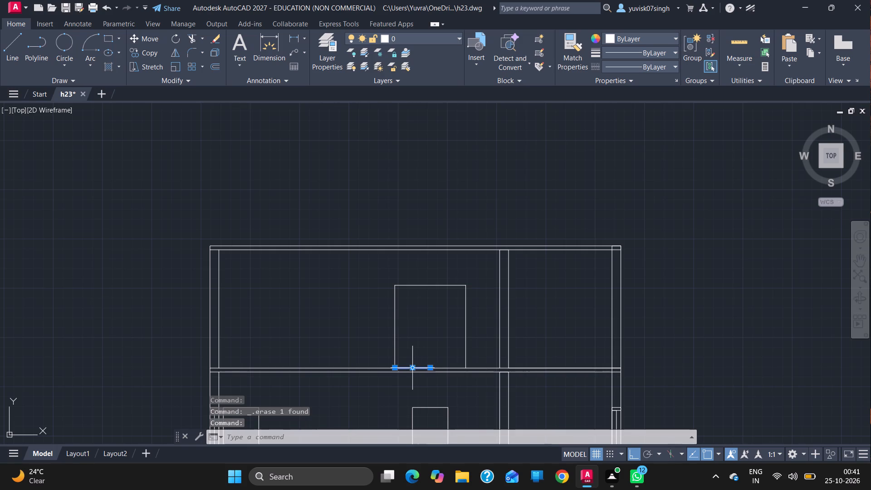
pyautogui.press('Delete')
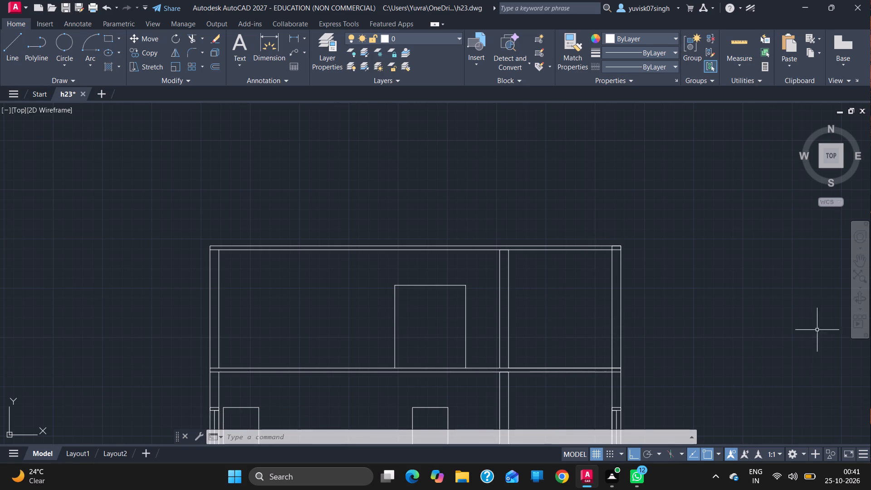
# Outline the window opening in the upper storey's rightmost wall: 3' up from the slab, across the wall, 4' up, and back across.
pyautogui.click(854, 262)
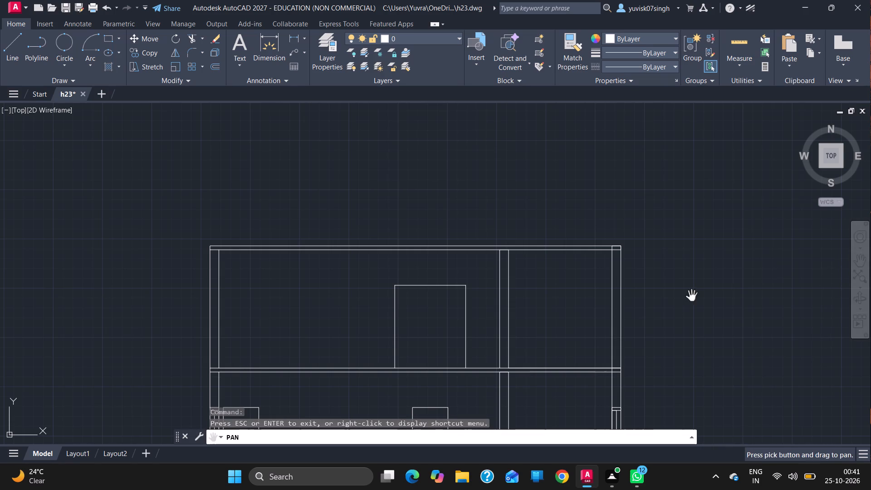
pyautogui.moveTo(672, 320); pyautogui.dragTo(590, 329)
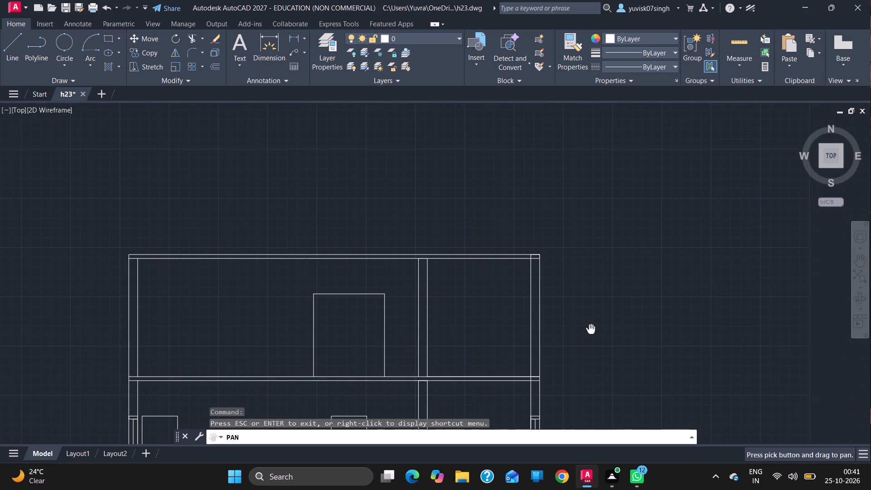
pyautogui.press('Escape')
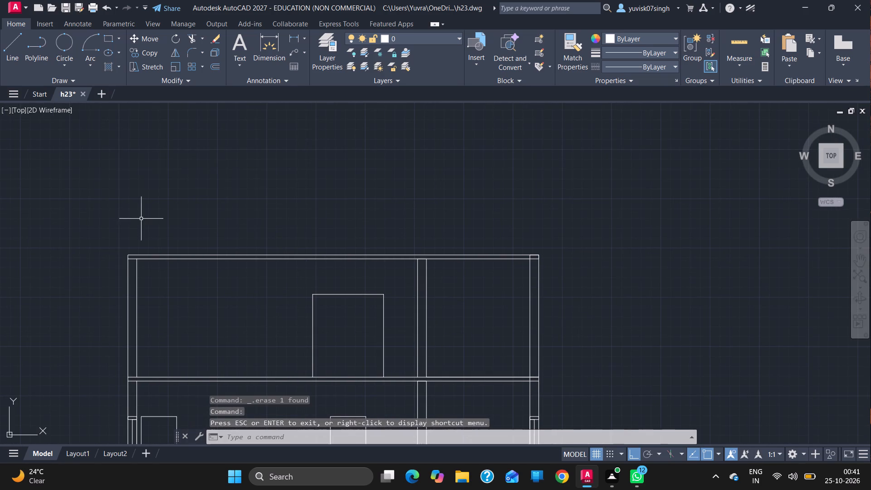
pyautogui.click(10, 51)
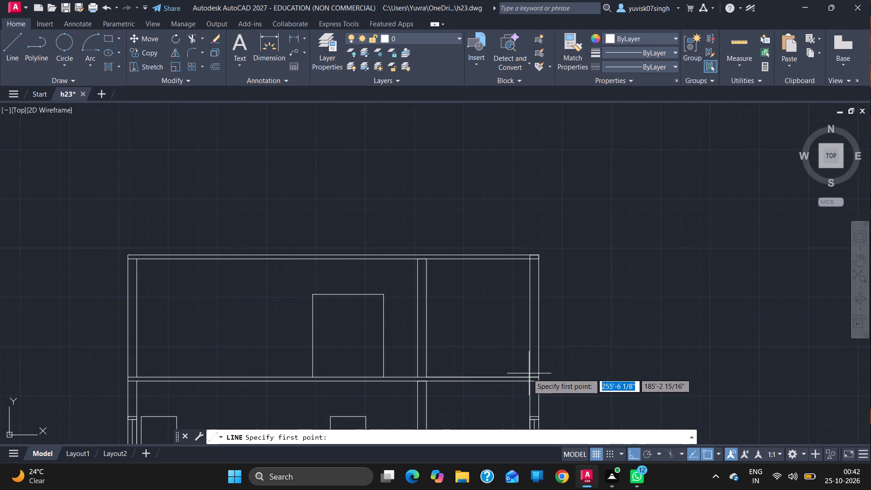
pyautogui.moveTo(528, 377); pyautogui.dragTo(534, 336)
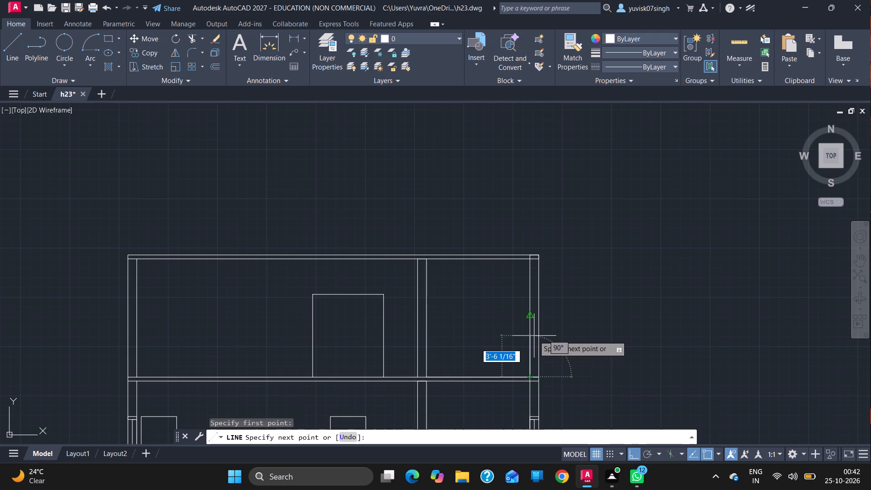
pyautogui.write("3'")
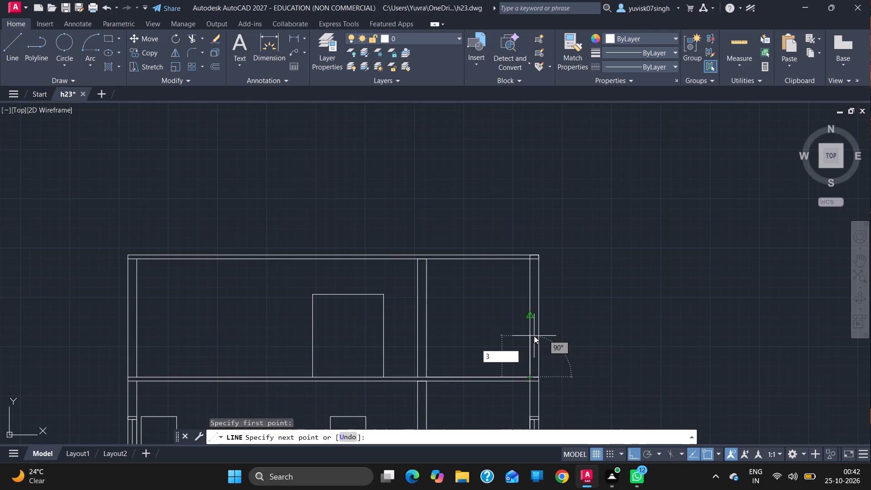
pyautogui.press('Return')
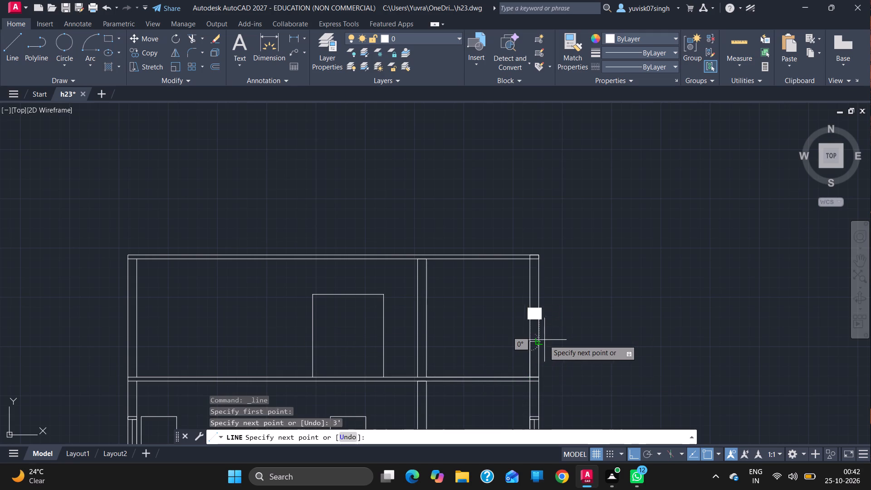
pyautogui.moveTo(538, 342); pyautogui.dragTo(536, 284)
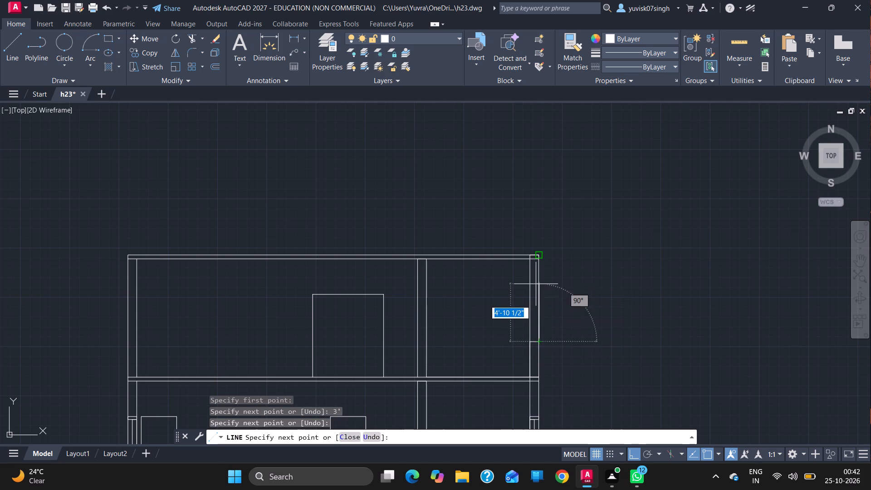
pyautogui.press('4')
pyautogui.press("'")
pyautogui.press('Return')
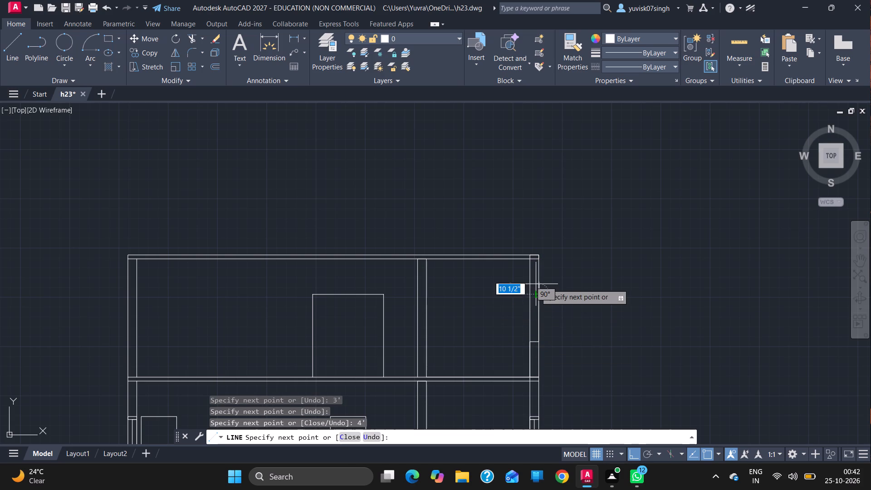
pyautogui.click(526, 296)
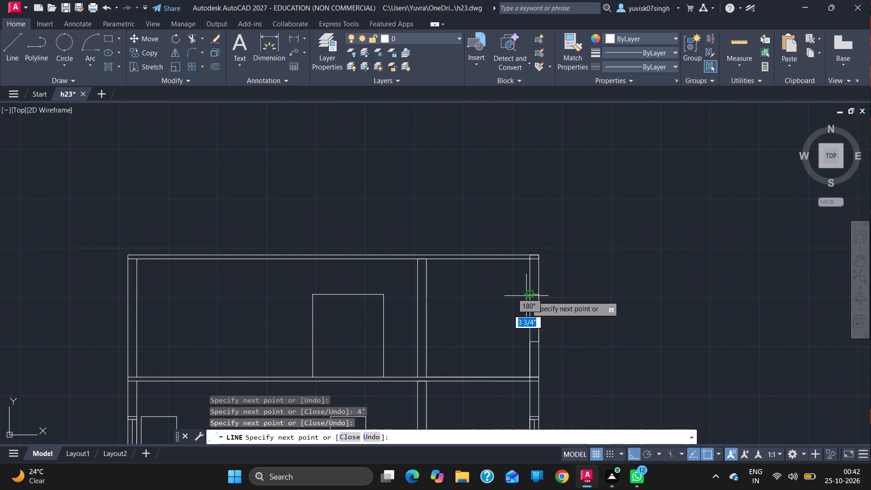
# Frame the upper storey's rightmost window: 3" down, across the wall, 3'6" down its centreline, and across the wall at the sill.
pyautogui.press('3')
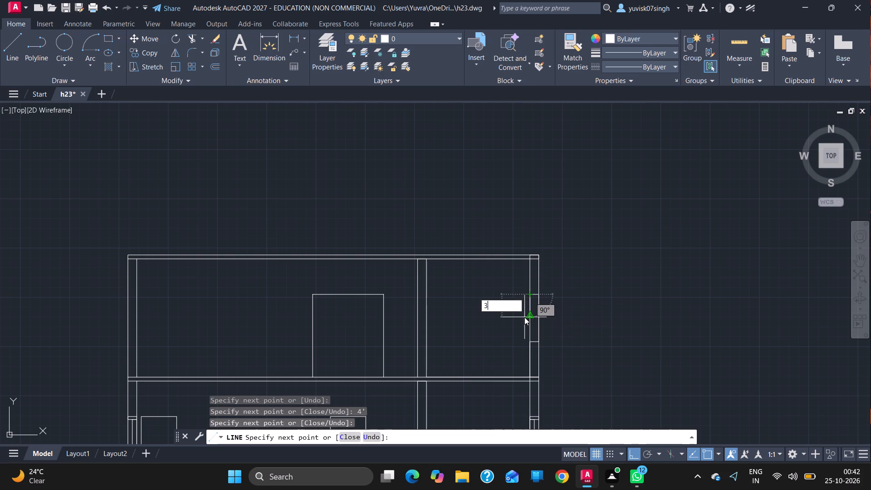
pyautogui.press('Return')
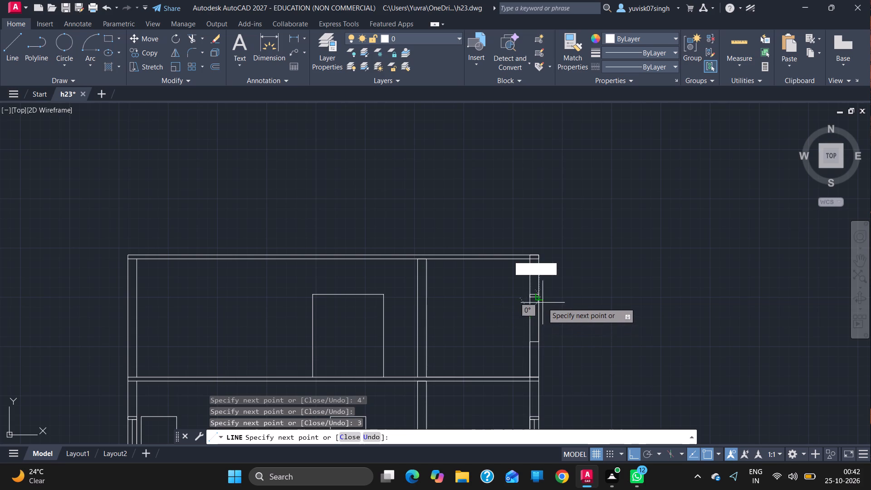
pyautogui.moveTo(542, 300); pyautogui.dragTo(533, 298)
pyautogui.moveTo(533, 298); pyautogui.dragTo(536, 345)
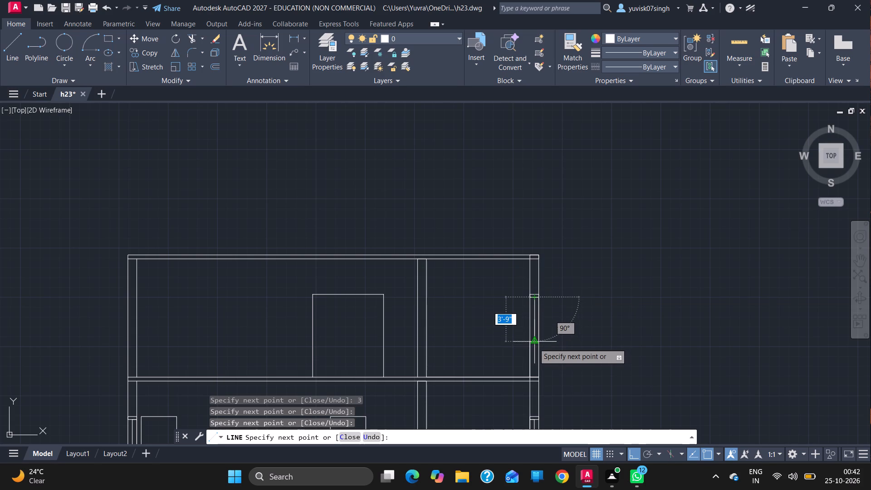
pyautogui.press('3')
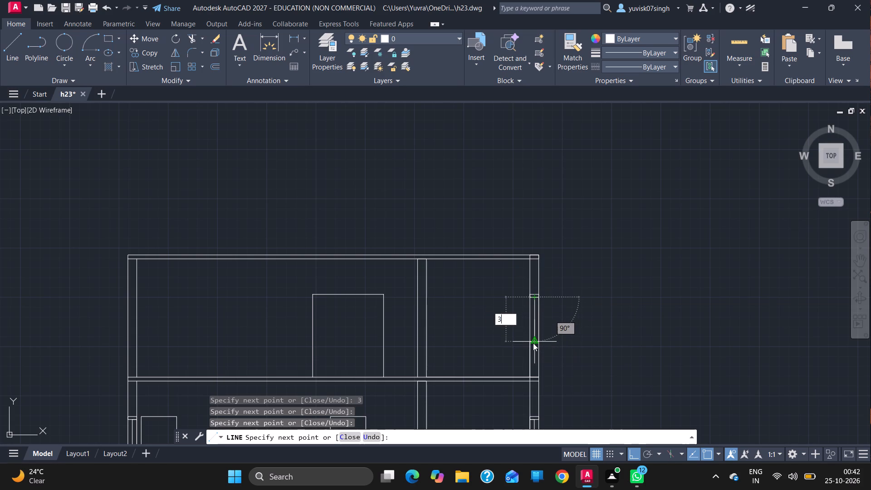
pyautogui.press("'")
pyautogui.press('6')
pyautogui.press('Return')
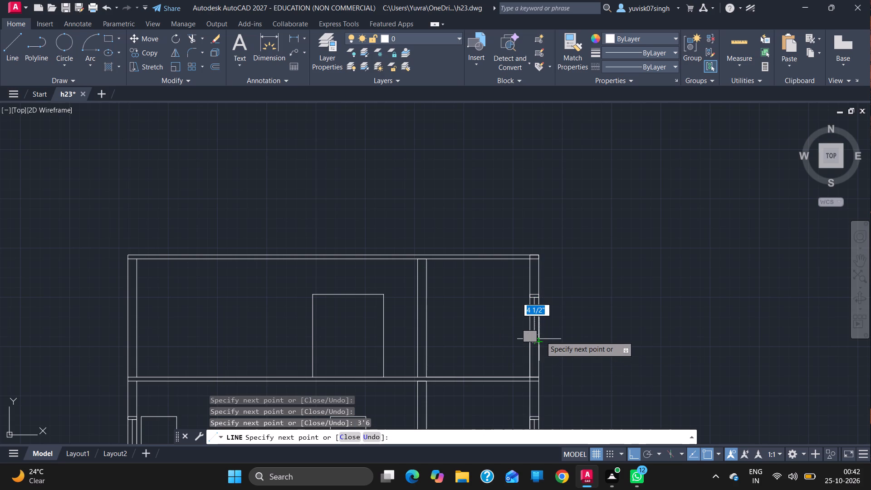
pyautogui.click(541, 336)
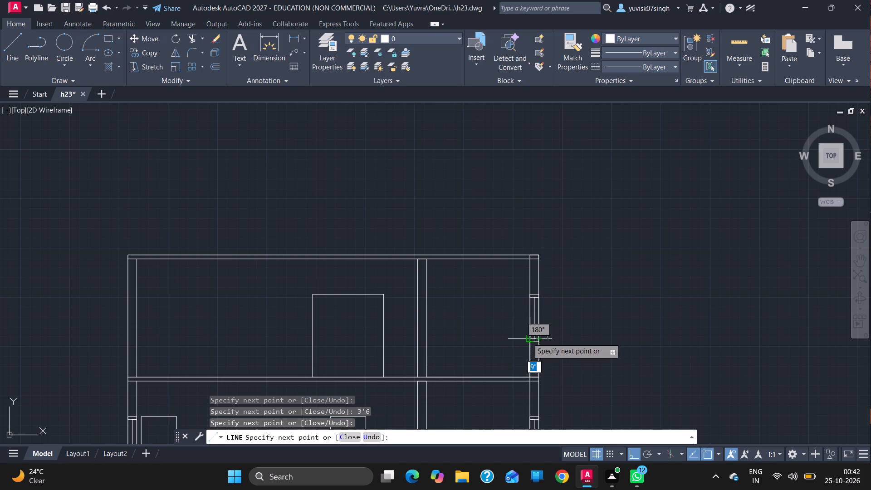
pyautogui.click(528, 338)
pyautogui.press('Escape')
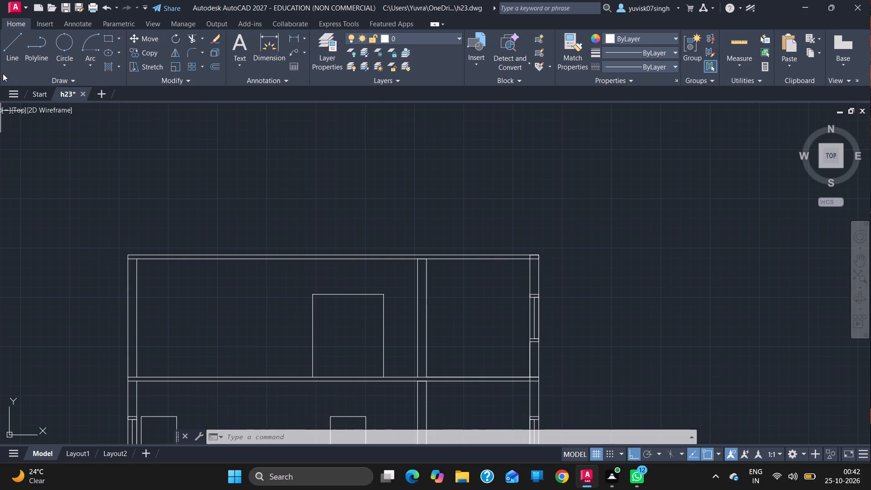
# Draw a 5" high lintel in the upper storey's interior wall, starting level with the top of the large opening.
pyautogui.click(10, 59)
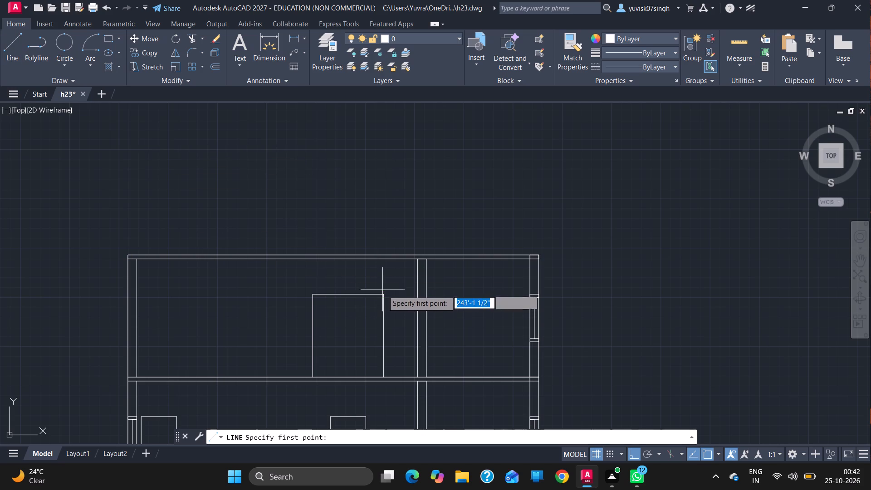
pyautogui.moveTo(418, 294); pyautogui.dragTo(426, 292)
pyautogui.moveTo(426, 292); pyautogui.dragTo(425, 279)
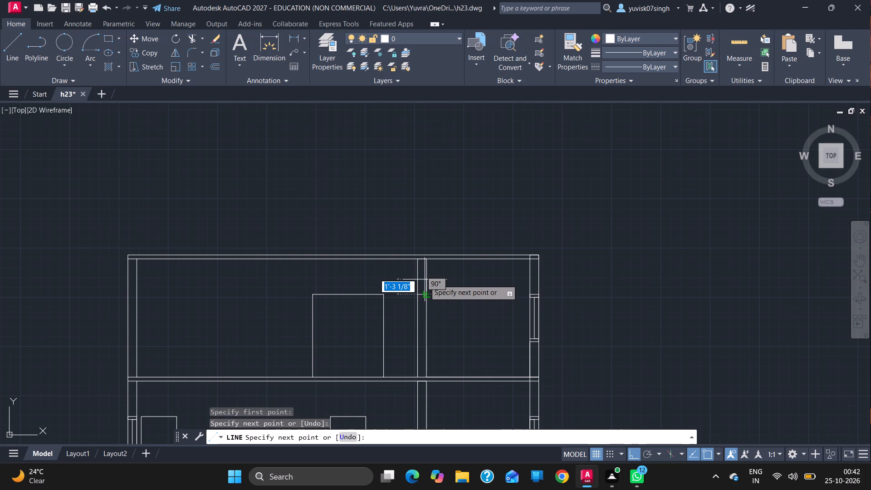
pyautogui.press('5')
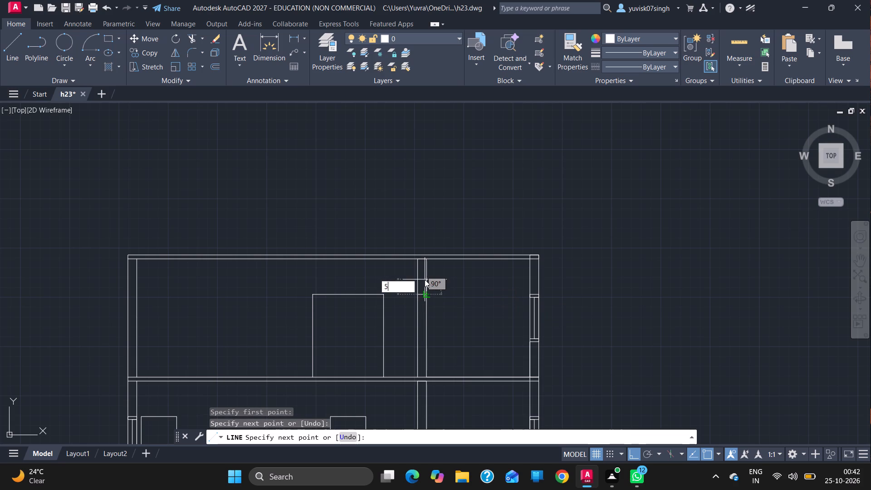
pyautogui.press('Return')
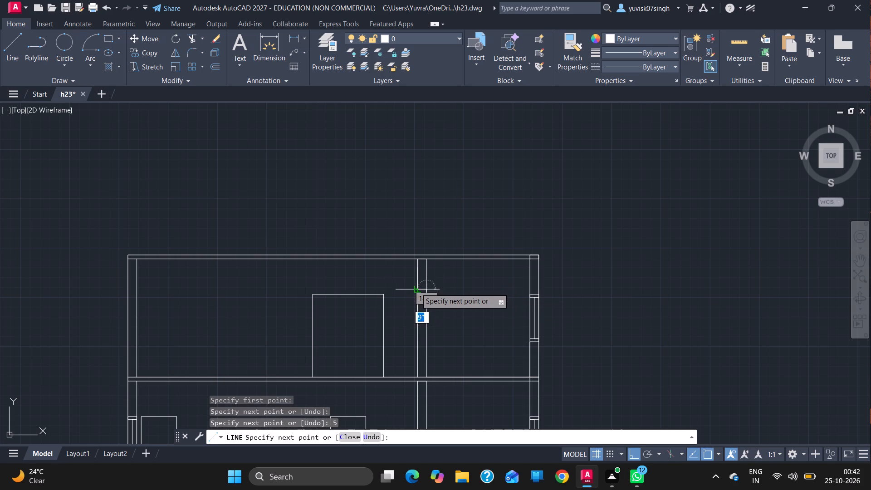
pyautogui.click(416, 288)
pyautogui.press('Escape')
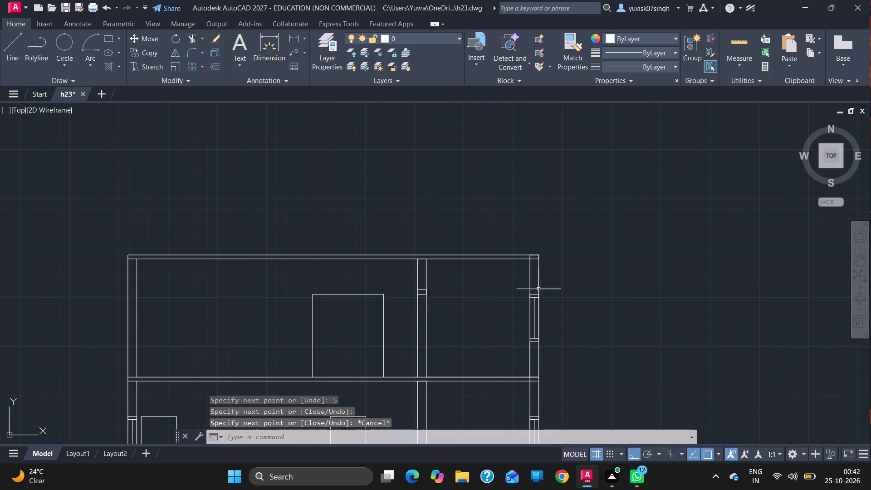
# Outline the window opening in the upper storey's leftmost wall: 3' up from the slab, across the wall, 4' up, and back across.
pyautogui.click(861, 254)
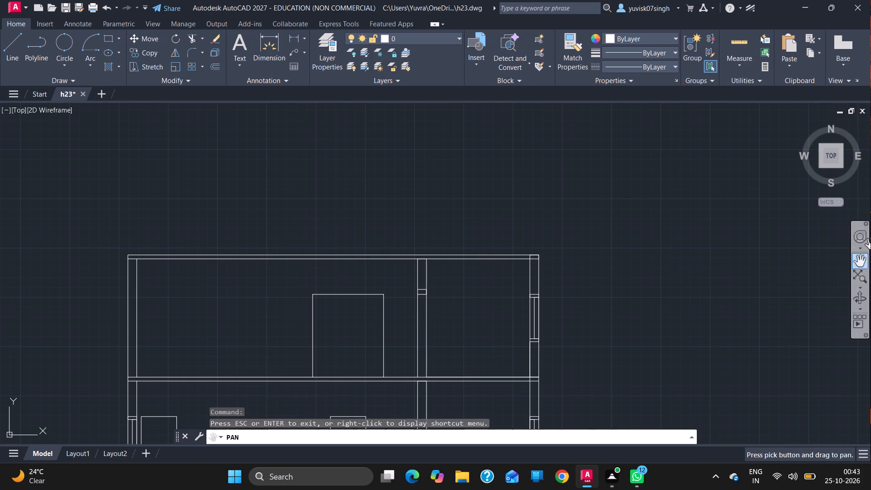
pyautogui.moveTo(432, 323); pyautogui.dragTo(634, 345)
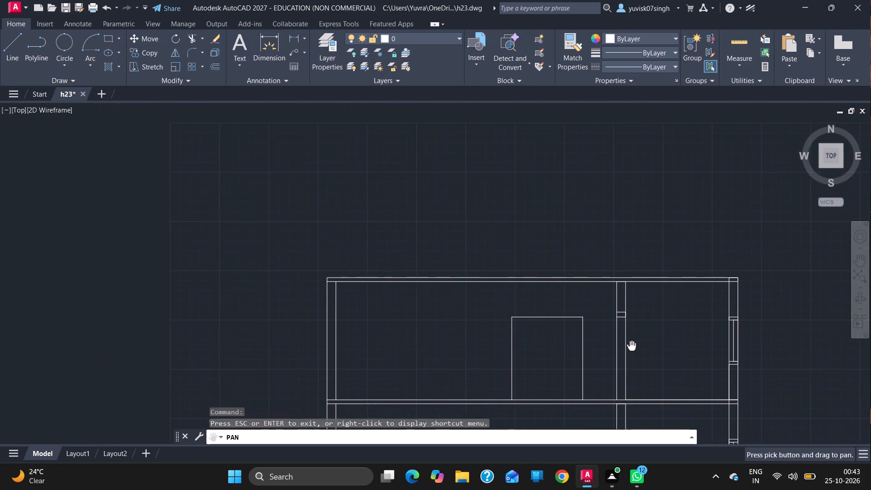
pyautogui.moveTo(634, 345); pyautogui.dragTo(778, 326)
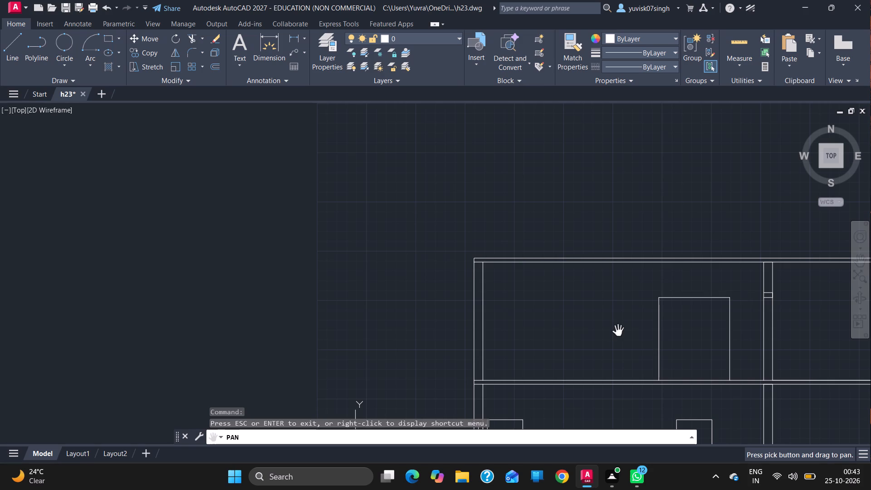
pyautogui.press('Escape')
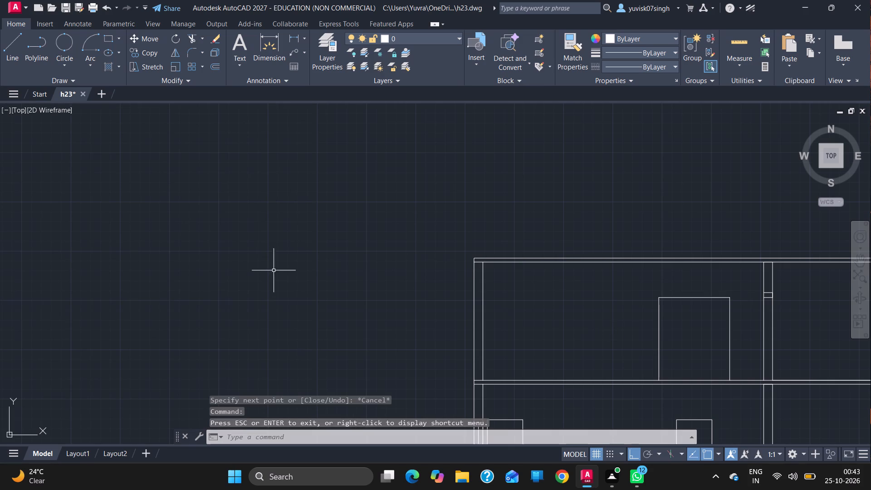
pyautogui.click(17, 49)
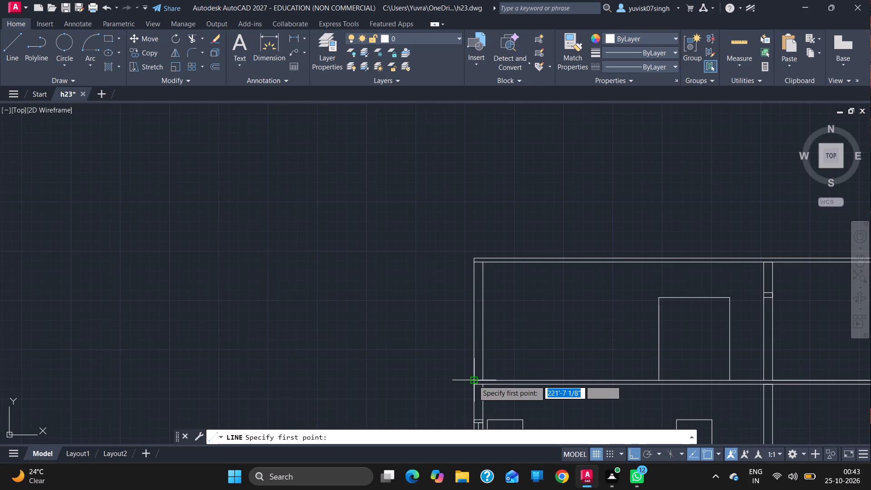
pyautogui.moveTo(473, 380); pyautogui.dragTo(468, 342)
pyautogui.write("3'")
pyautogui.press('Return')
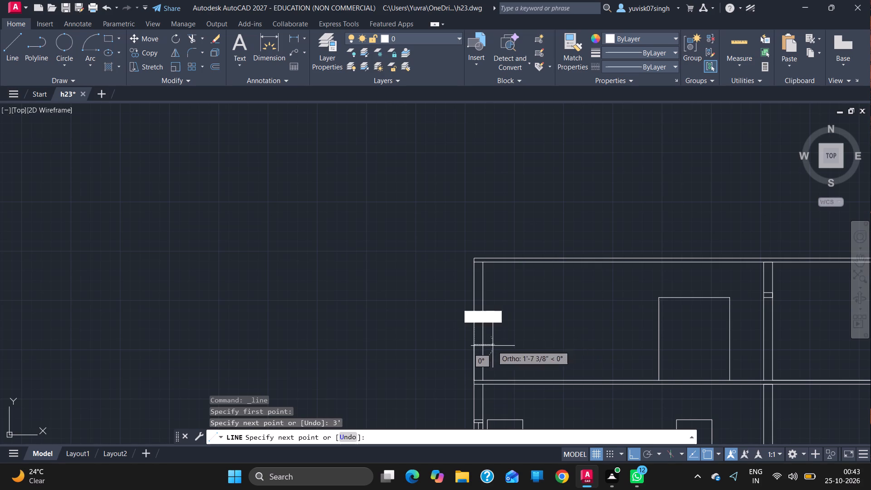
pyautogui.moveTo(486, 346); pyautogui.dragTo(480, 301)
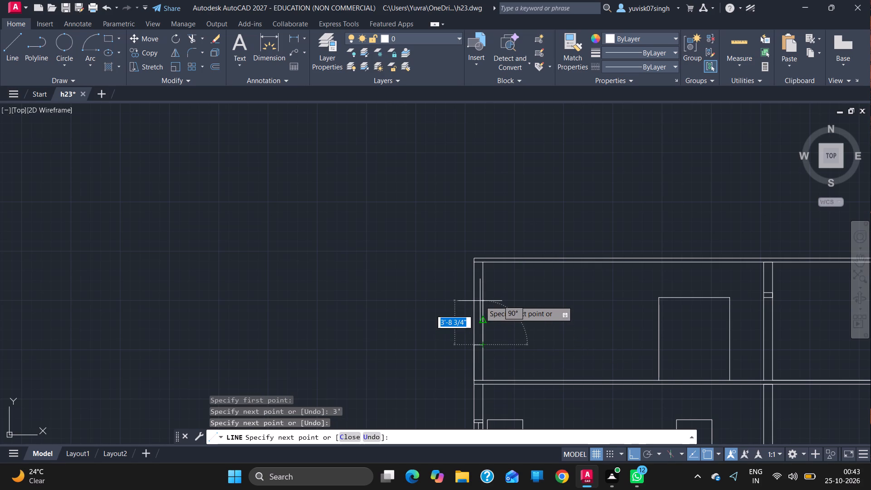
pyautogui.write("4'")
pyautogui.press('Return')
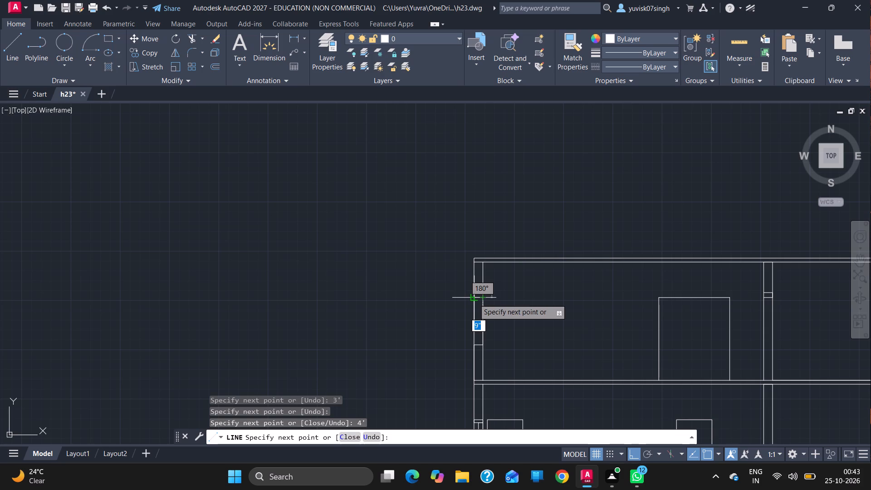
pyautogui.moveTo(474, 299); pyautogui.dragTo(470, 335)
# Frame the upper storey's leftmost window: 3" down, across the wall, 3'6" down its centreline, and across the wall at the sill.
pyautogui.press('3')
pyautogui.press('Return')
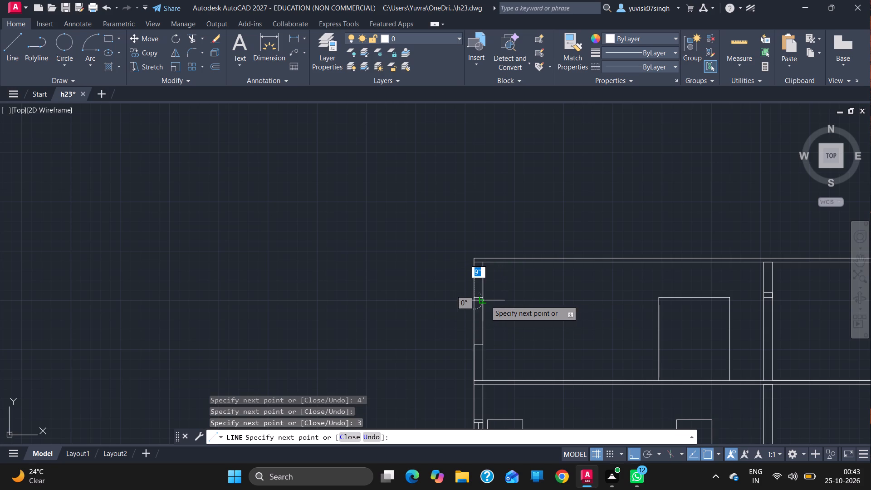
pyautogui.moveTo(484, 301); pyautogui.dragTo(478, 302)
pyautogui.moveTo(478, 302); pyautogui.dragTo(477, 348)
pyautogui.write("3'6")
pyautogui.press('Return')
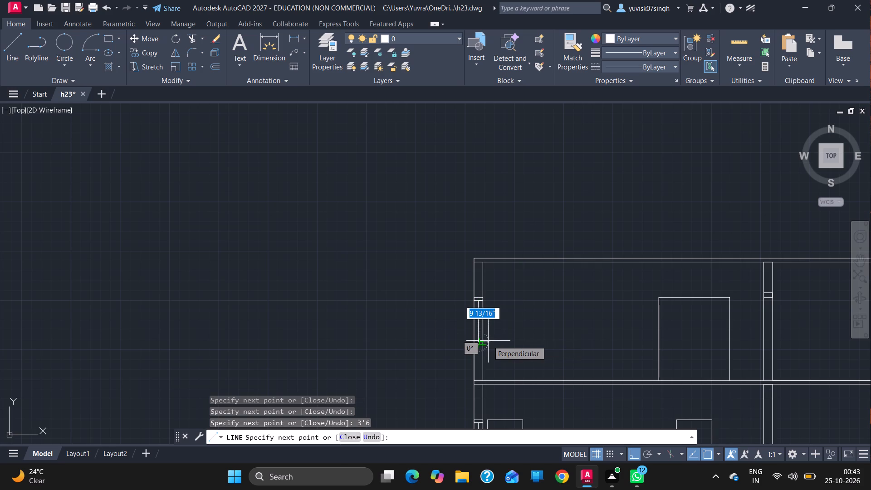
pyautogui.click(484, 342)
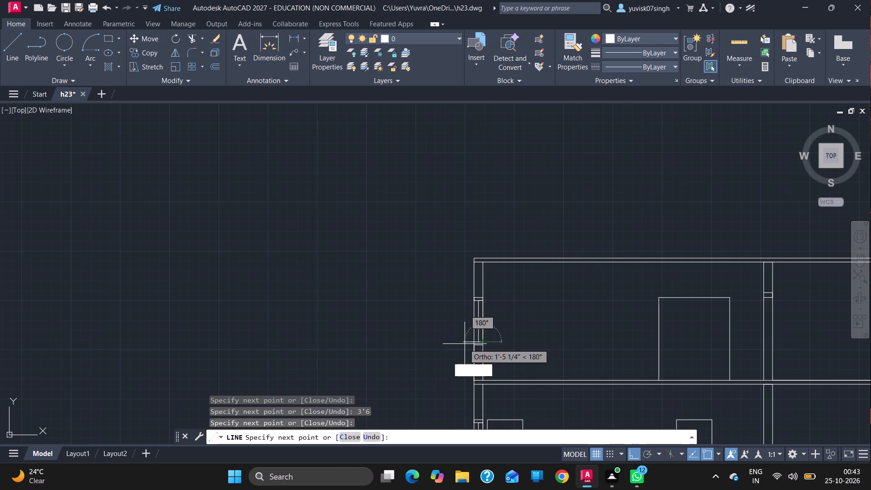
pyautogui.click(472, 342)
pyautogui.press('Escape')
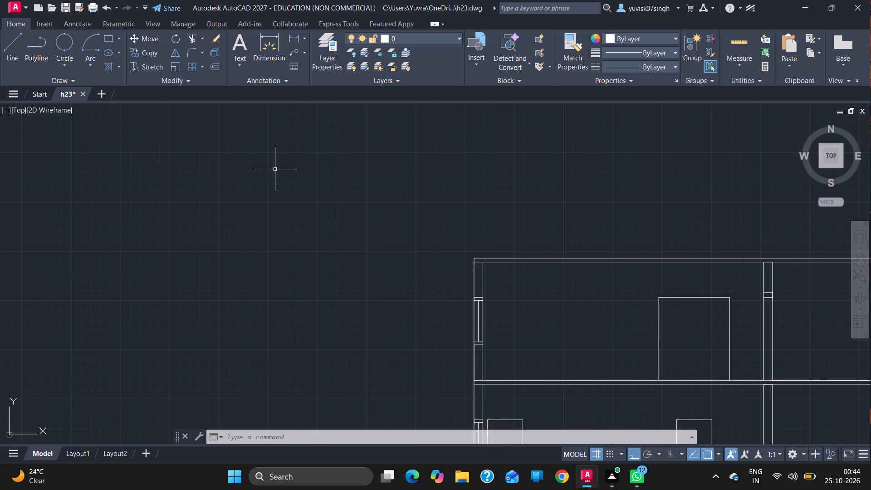
# Draw the left-end parapet on the roof slab: 3' up from the outer corner, 9" right, and down to the slab.
pyautogui.click(5, 49)
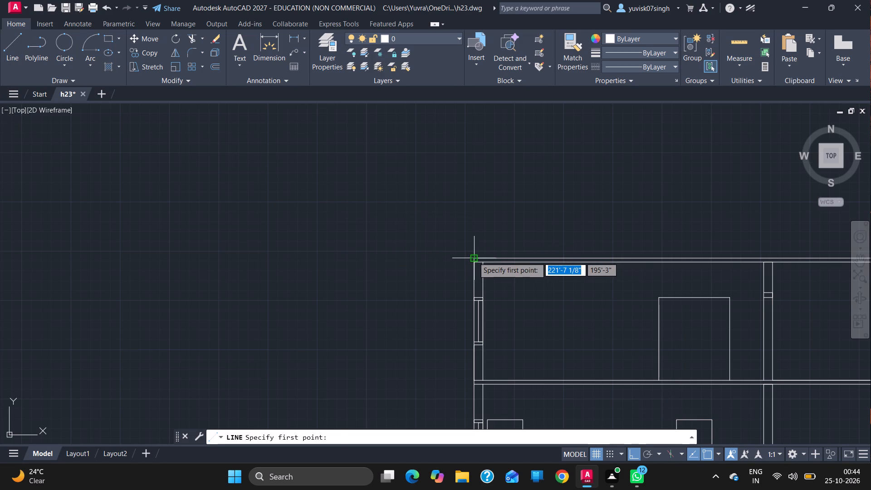
pyautogui.moveTo(474, 257); pyautogui.dragTo(477, 199)
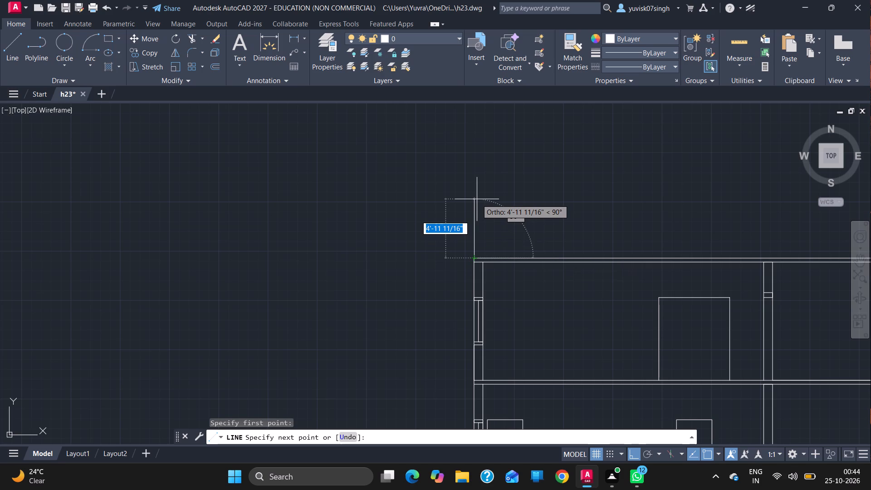
pyautogui.press('3')
pyautogui.press("'")
pyautogui.press('Return')
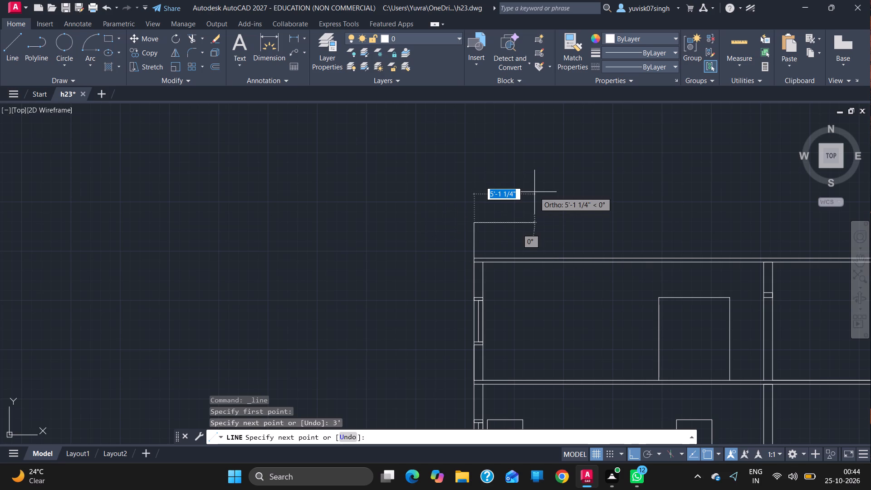
pyautogui.press('9')
pyautogui.press('Return')
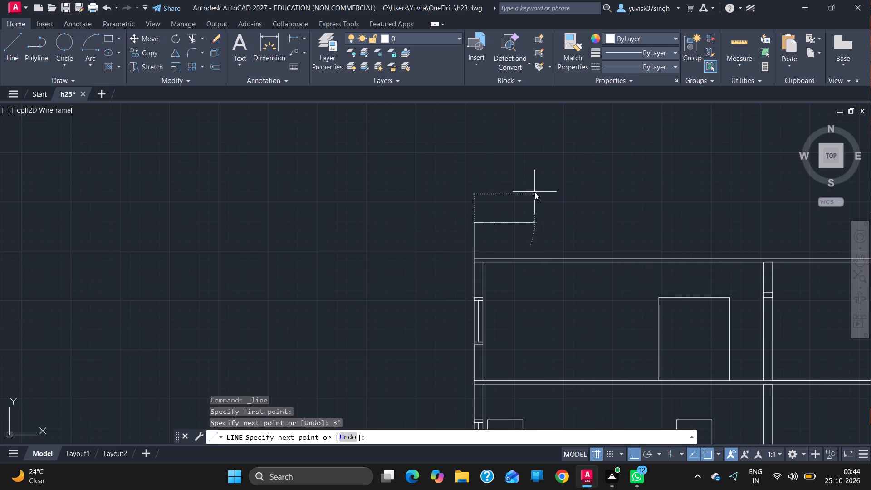
pyautogui.click(483, 261)
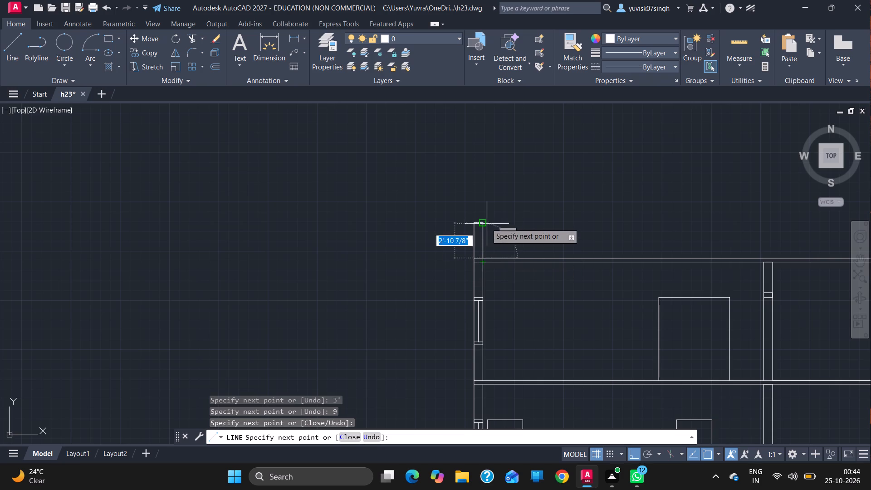
# Run the parapet's top line 34' across to the rightmost wall's outer face, and outline the parapet there down to the slab.
pyautogui.click(484, 223)
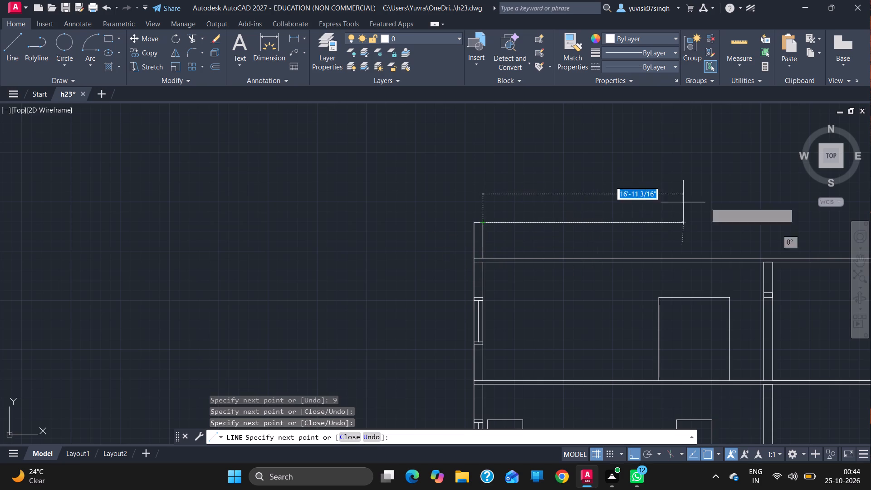
pyautogui.click(860, 264)
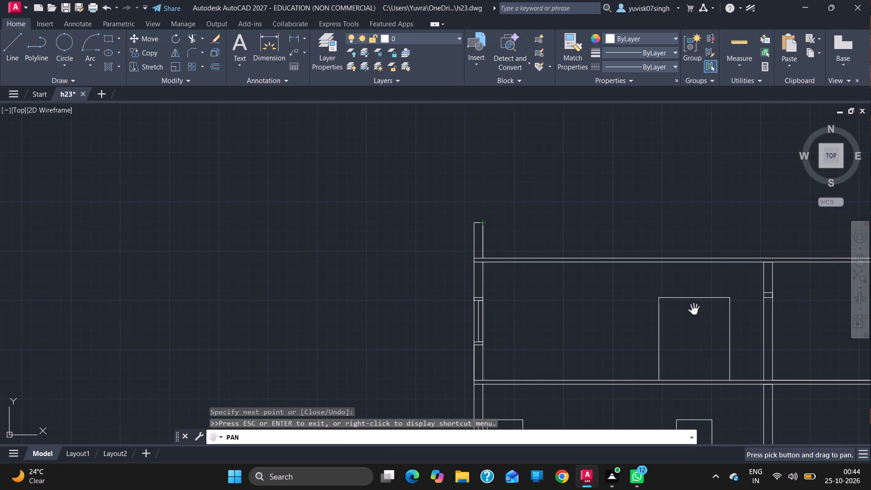
pyautogui.moveTo(691, 312); pyautogui.dragTo(330, 337)
pyautogui.press('Escape')
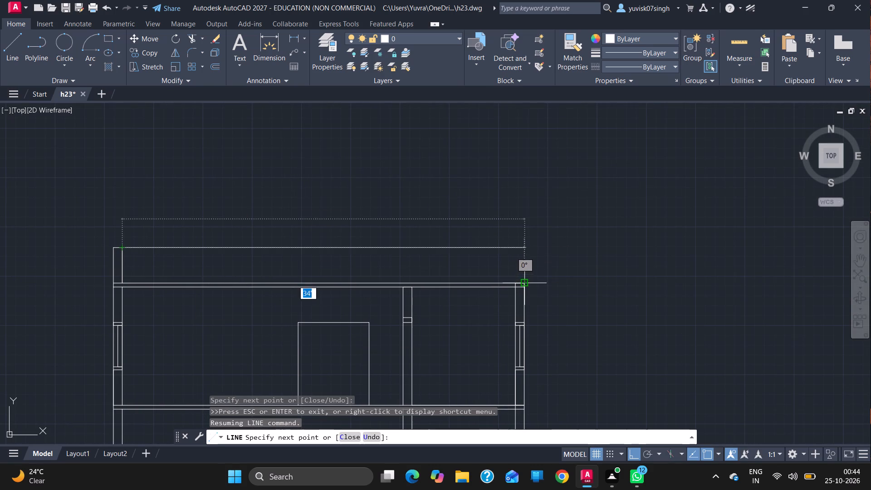
pyautogui.click(524, 250)
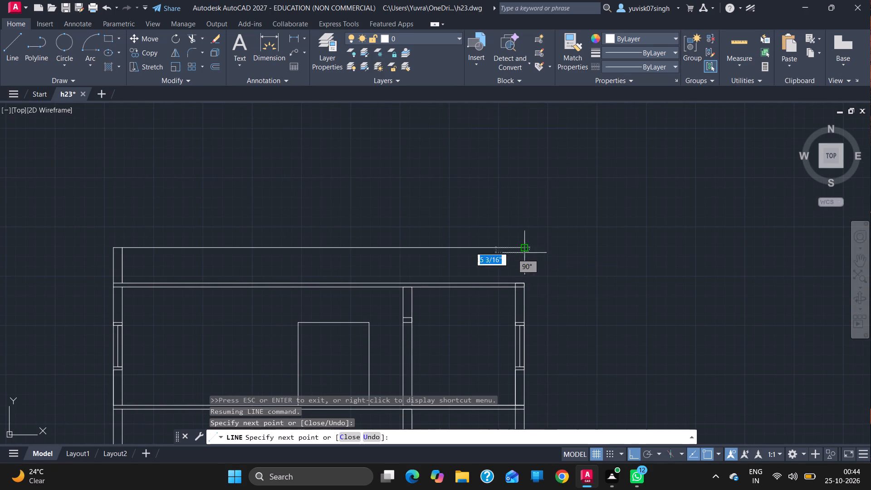
pyautogui.moveTo(526, 285); pyautogui.dragTo(514, 284)
pyautogui.moveTo(514, 284); pyautogui.dragTo(514, 255)
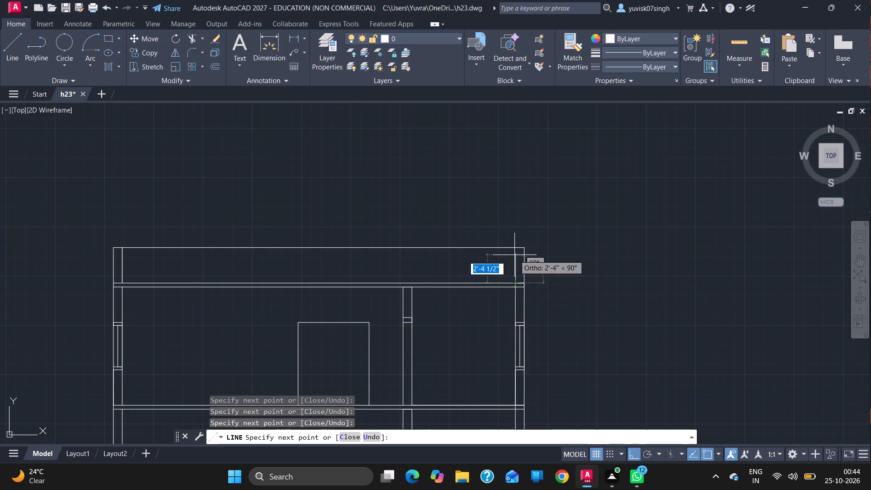
pyautogui.moveTo(514, 255); pyautogui.dragTo(514, 245)
pyautogui.click(514, 245)
pyautogui.press('Escape')
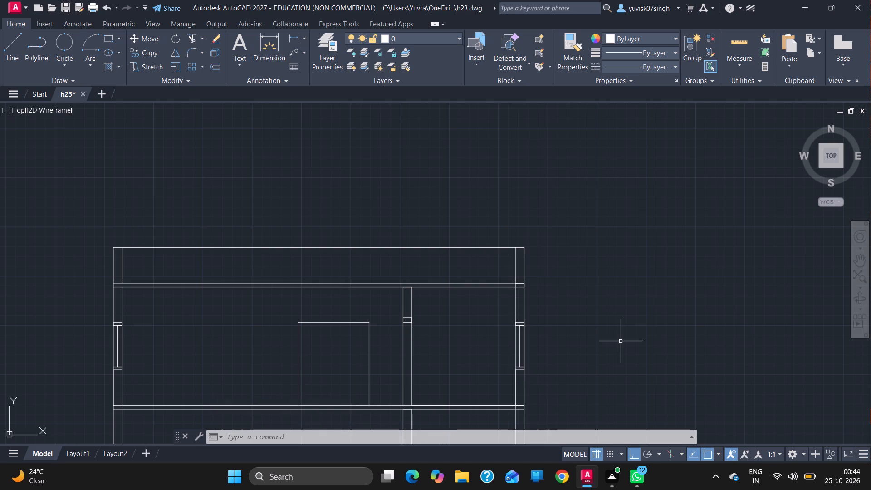
# Hatch the ends of the intermediate and roof slabs within the rightmost wall with the black SOLID pattern.
pyautogui.keyDown('ctrl'); pyautogui.scroll(-3, 621, 341); pyautogui.keyUp('ctrl')
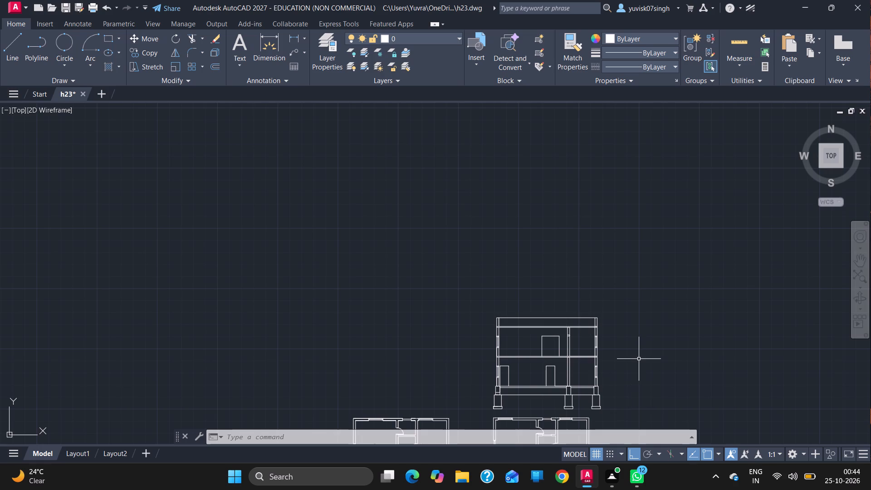
pyautogui.keyDown('ctrl'); pyautogui.scroll(5, 637, 359); pyautogui.keyUp('ctrl')
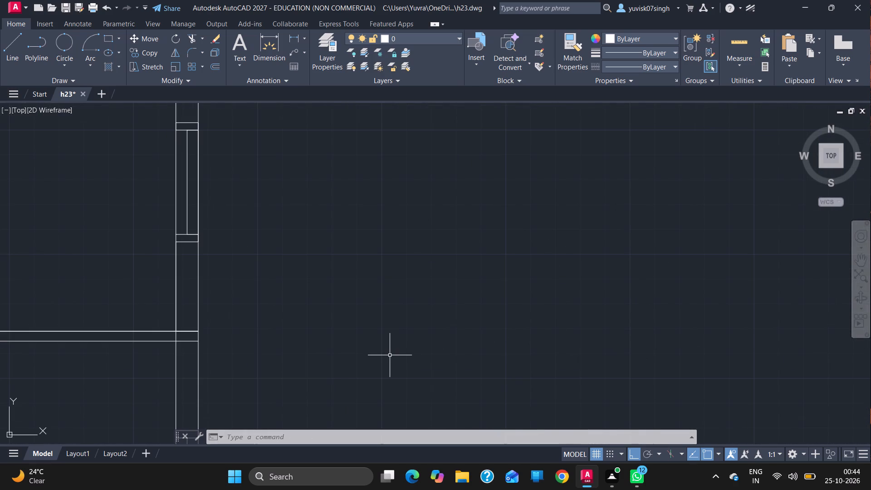
pyautogui.press('h')
pyautogui.press('Return')
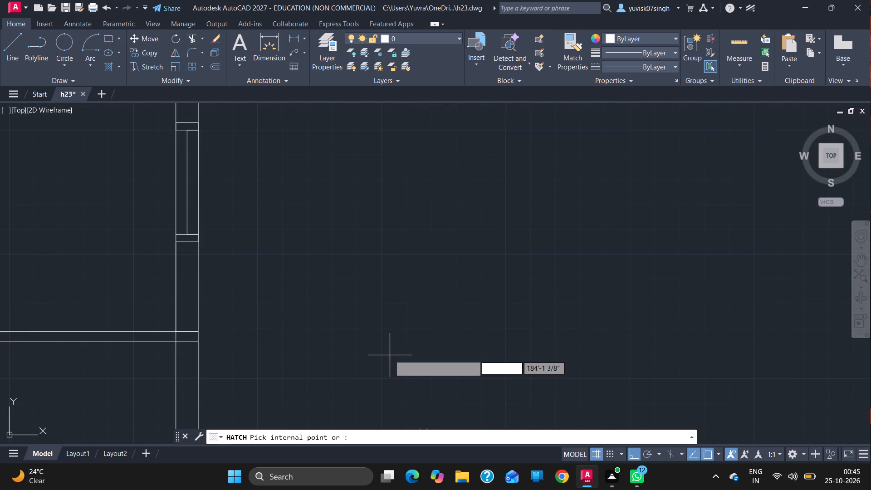
pyautogui.click(187, 334)
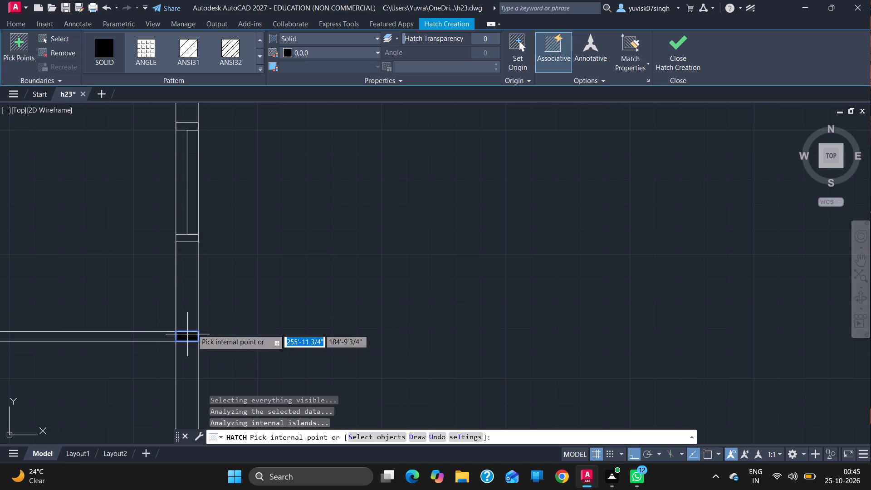
pyautogui.keyDown('ctrl'); pyautogui.scroll(-2, 257, 287); pyautogui.keyUp('ctrl')
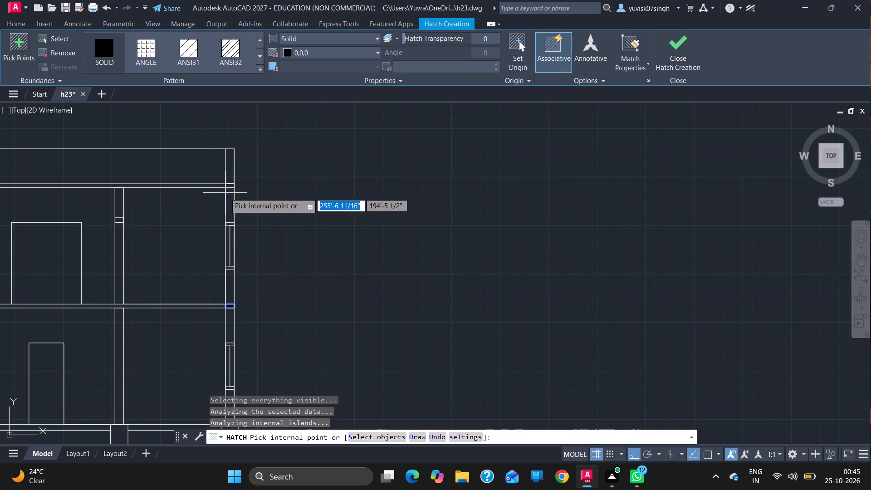
pyautogui.keyDown('ctrl'); pyautogui.scroll(2, 232, 190); pyautogui.keyUp('ctrl')
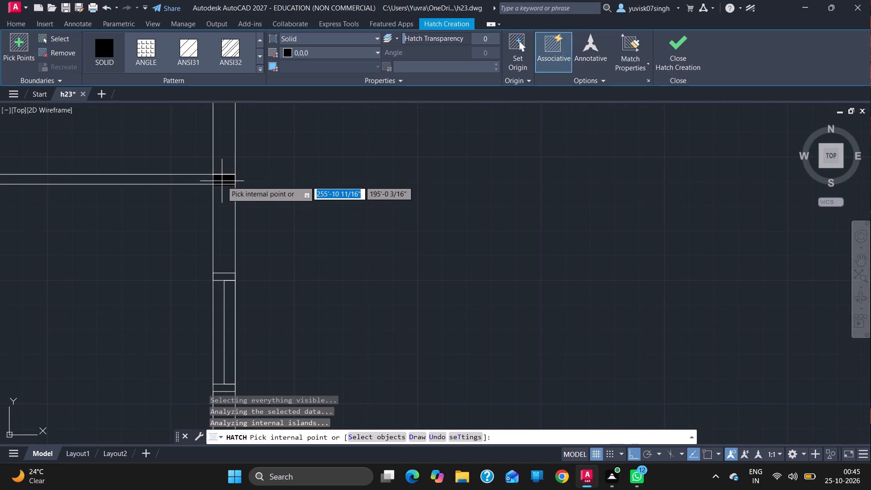
pyautogui.click(222, 181)
pyautogui.press('Return')
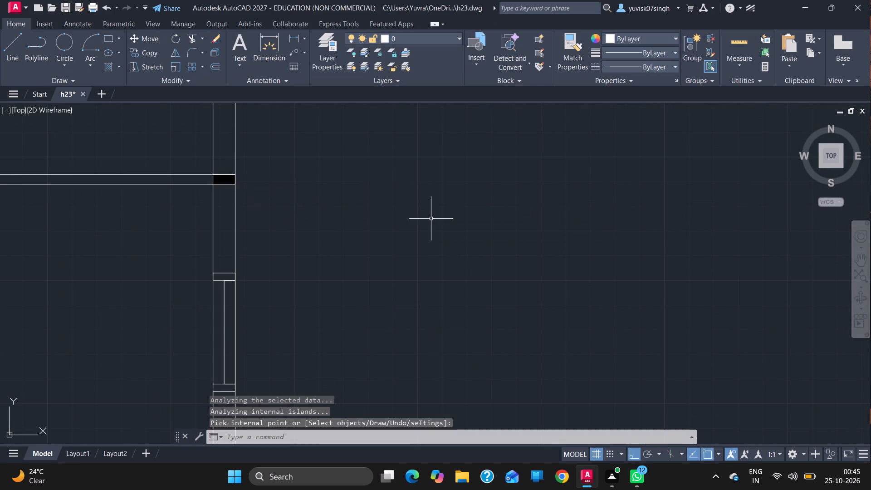
# Draw a closed 25' by 4' rectangle with lines in the empty space just above the other floor plan.
pyautogui.keyDown('ctrl'); pyautogui.scroll(-6, 431, 219); pyautogui.keyUp('ctrl')
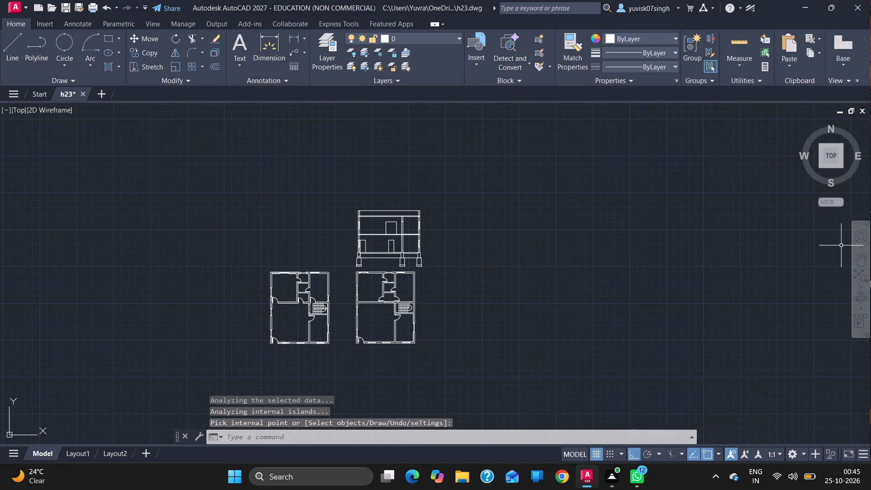
pyautogui.click(858, 258)
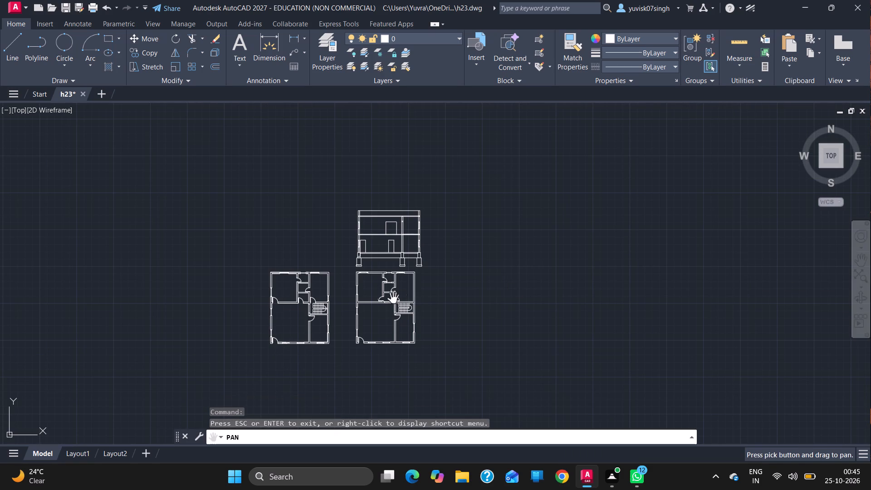
pyautogui.moveTo(352, 303); pyautogui.dragTo(511, 435)
pyautogui.keyDown('ctrl'); pyautogui.scroll(4, 487, 375); pyautogui.keyUp('ctrl')
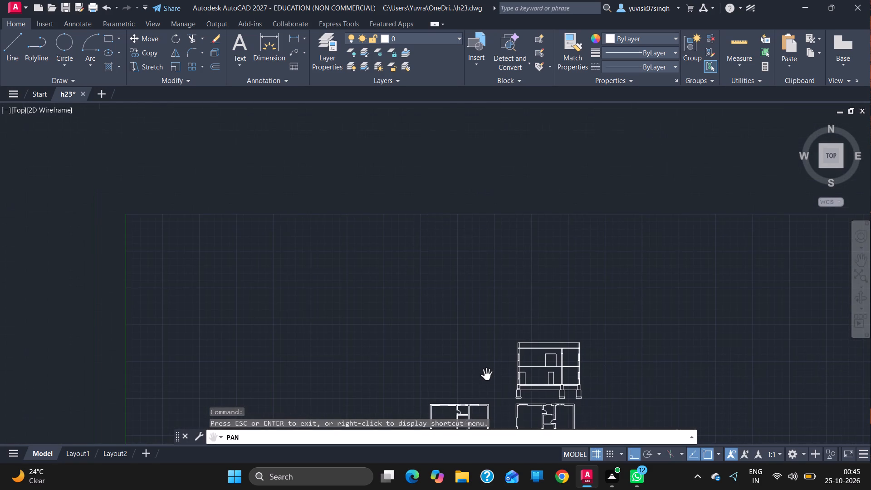
pyautogui.keyDown('ctrl'); pyautogui.scroll(1, 487, 375); pyautogui.keyUp('ctrl')
pyautogui.moveTo(494, 381); pyautogui.dragTo(762, 243)
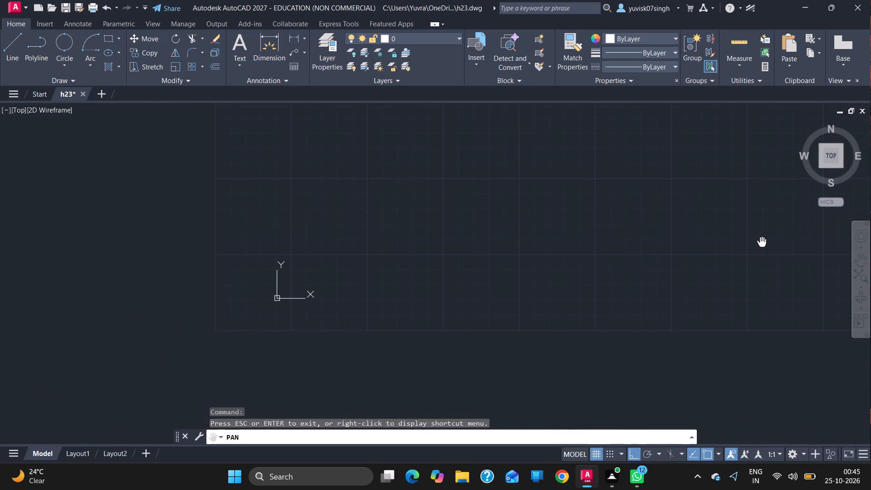
pyautogui.keyDown('ctrl'); pyautogui.scroll(-1, 762, 243); pyautogui.keyUp('ctrl')
pyautogui.keyDown('ctrl'); pyautogui.scroll(-3, 648, 315); pyautogui.keyUp('ctrl')
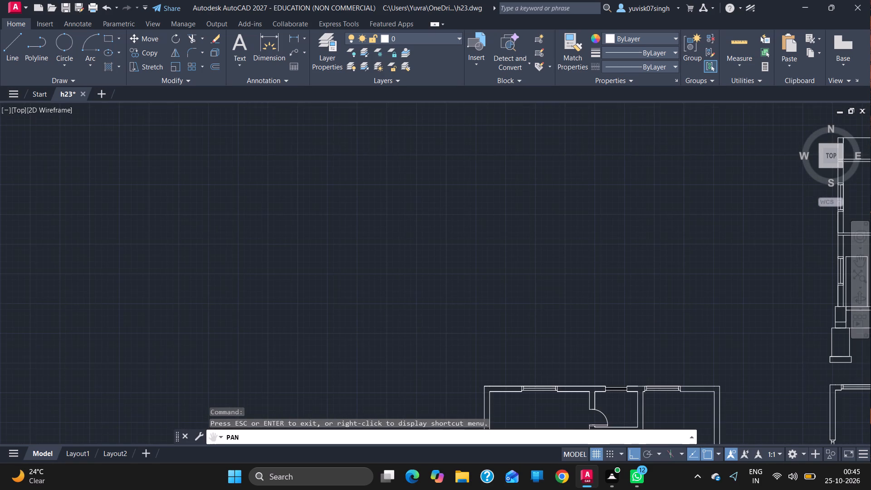
pyautogui.keyDown('ctrl'); pyautogui.scroll(2, 577, 311); pyautogui.keyUp('ctrl')
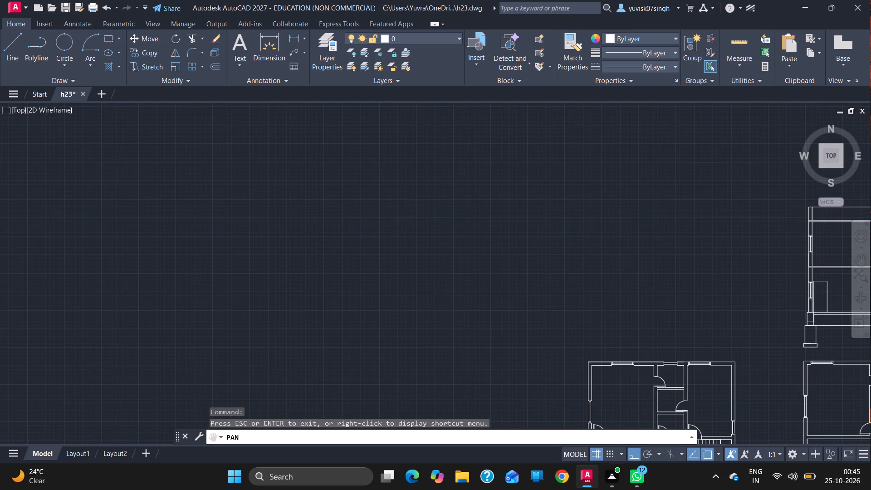
pyautogui.press('Escape')
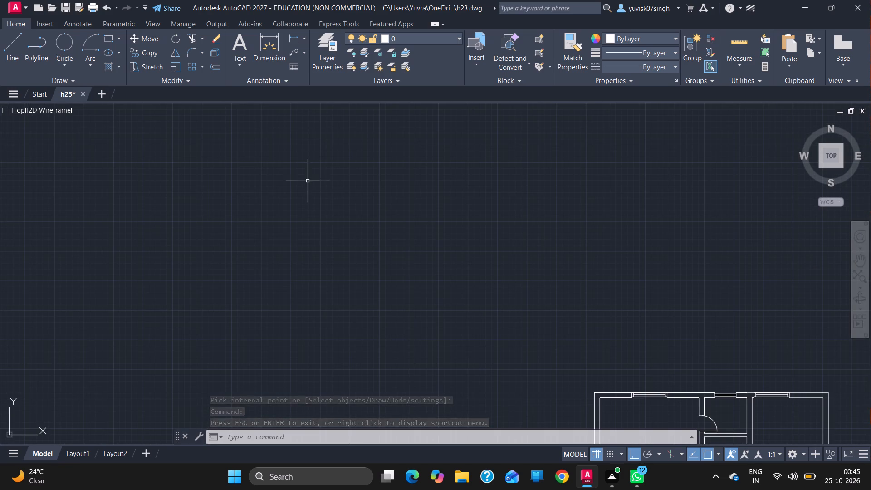
pyautogui.click(3, 58)
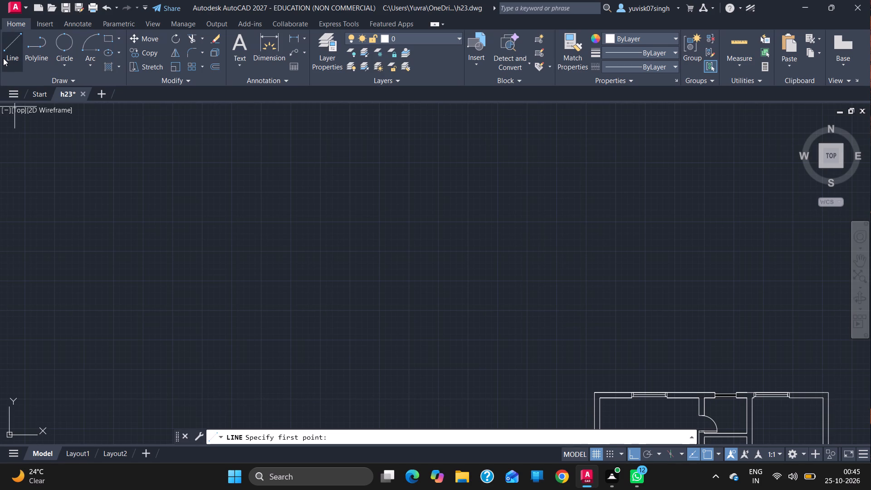
pyautogui.click(563, 346)
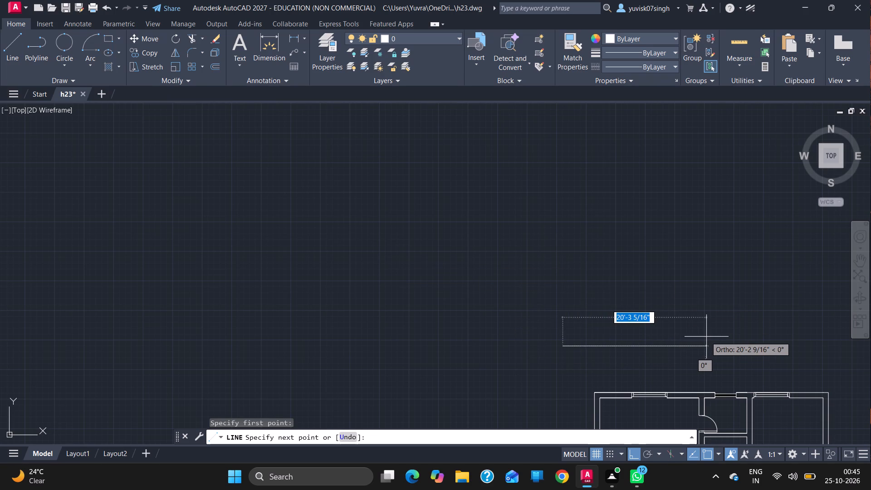
pyautogui.press('2')
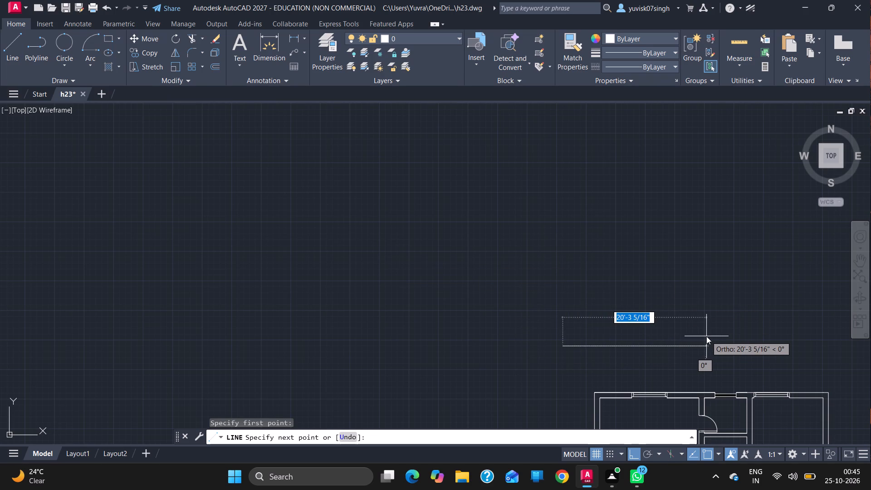
pyautogui.write("5'")
pyautogui.press('Return')
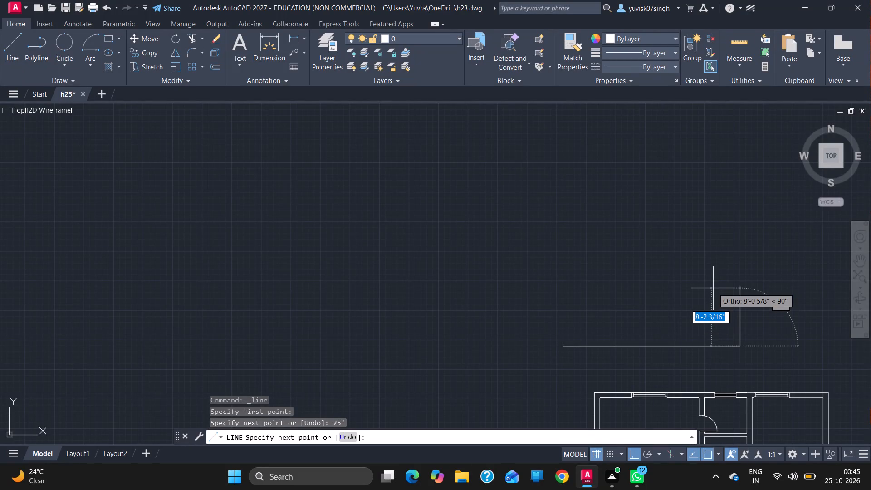
pyautogui.write("4'")
pyautogui.press('Return')
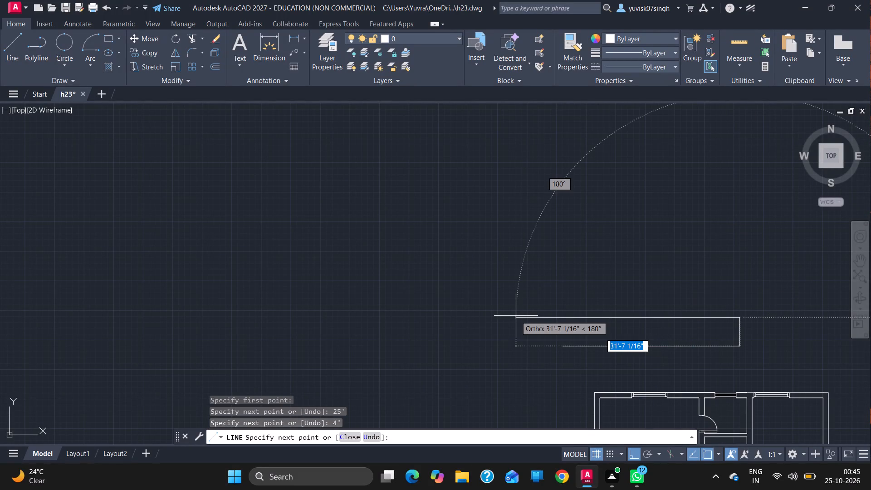
pyautogui.write("25'")
pyautogui.press('Return')
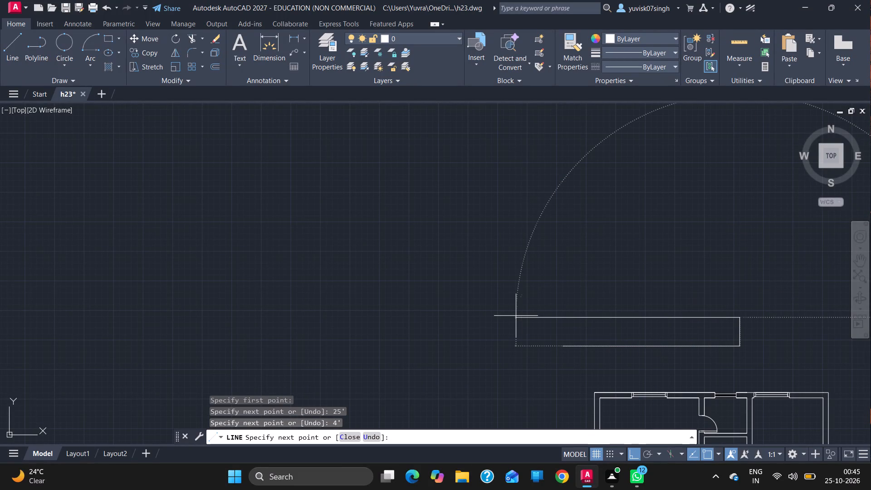
pyautogui.click(563, 346)
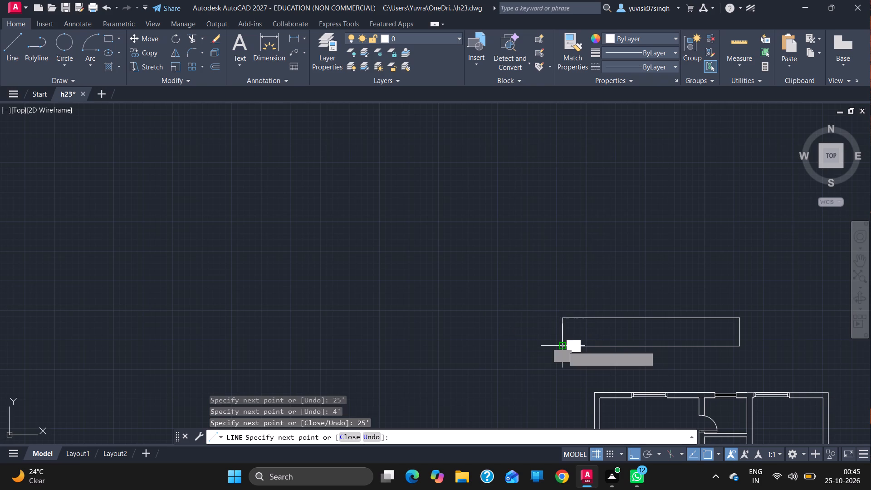
pyautogui.press('Escape')
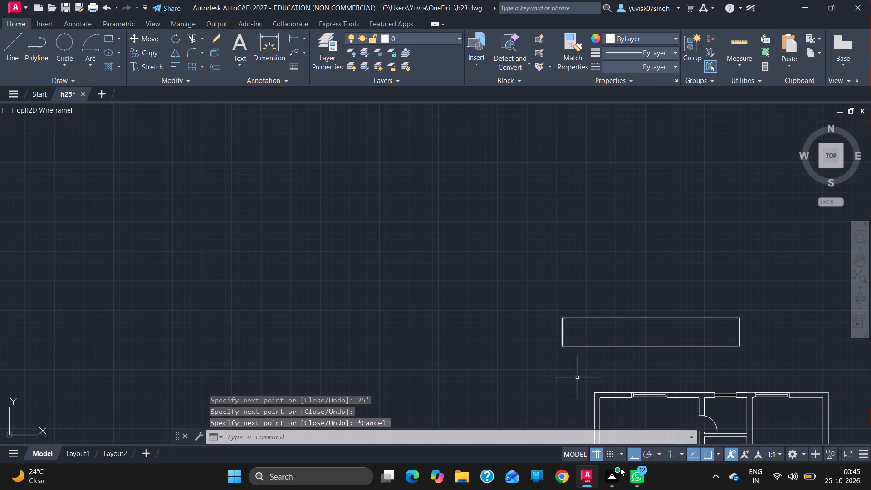
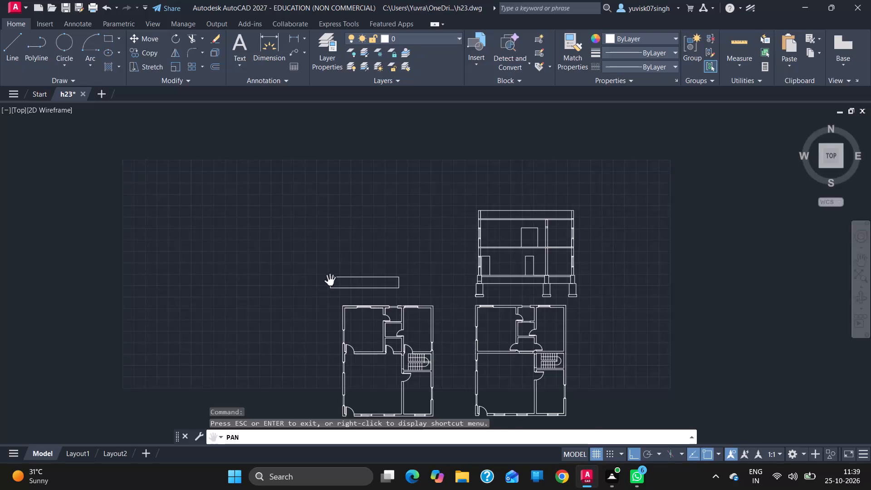
# Draw a 25' by 7' storey outline on top of the long rectangle, starting from its top-left corner and closing at its top-right corner.
pyautogui.keyDown('ctrl'); pyautogui.scroll(4, 330, 280); pyautogui.keyUp('ctrl')
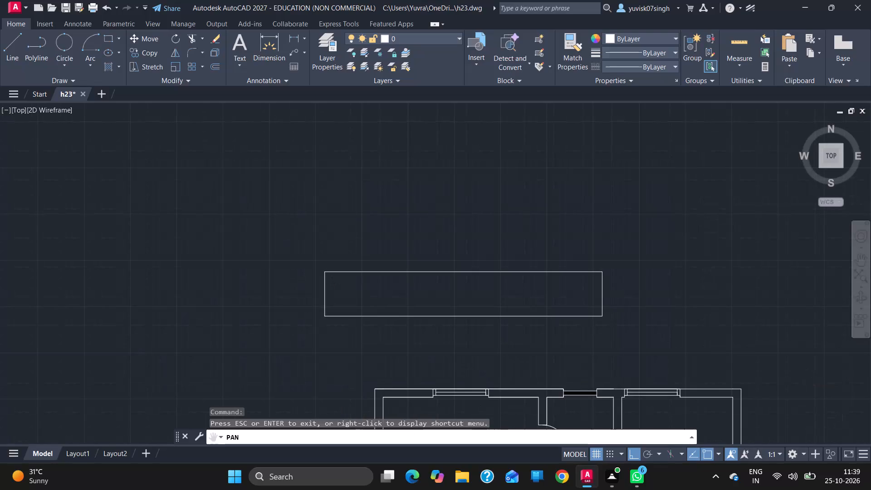
pyautogui.hscroll(1, 330, 280)
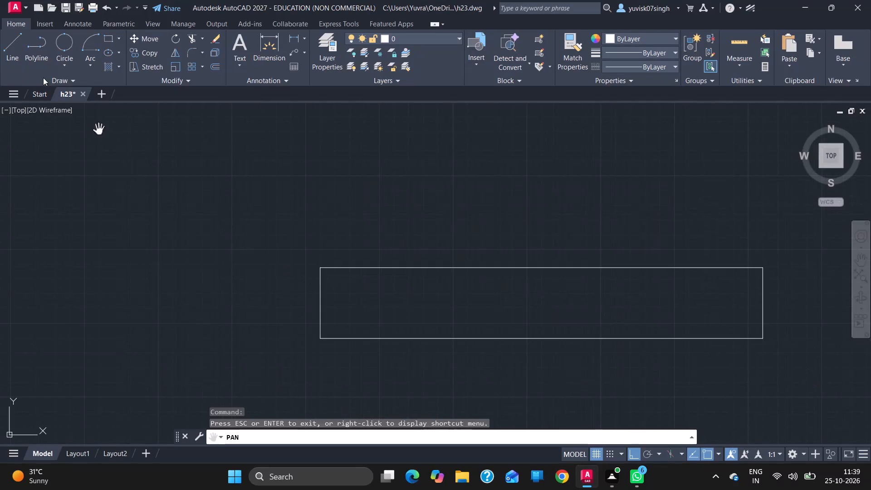
pyautogui.click(4, 45)
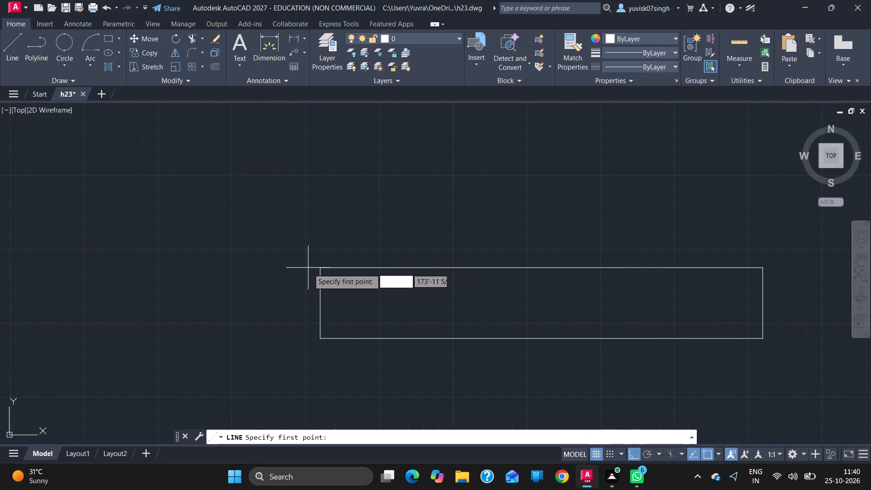
pyautogui.moveTo(321, 266); pyautogui.dragTo(320, 152)
pyautogui.press('7')
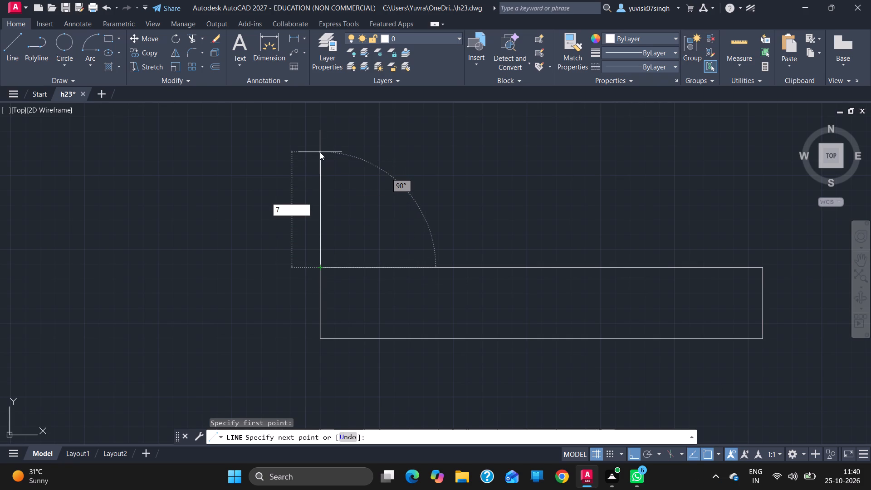
pyautogui.press("'")
pyautogui.press('Return')
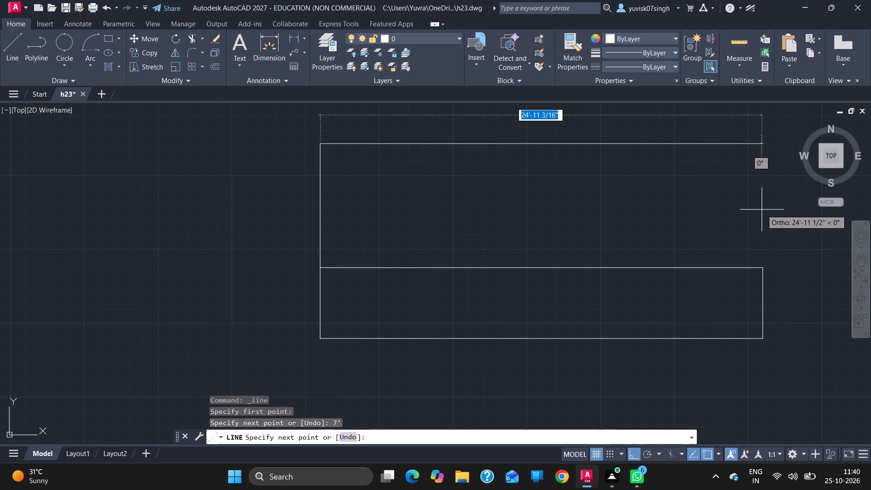
pyautogui.write('25')
pyautogui.press("'")
pyautogui.press('Return')
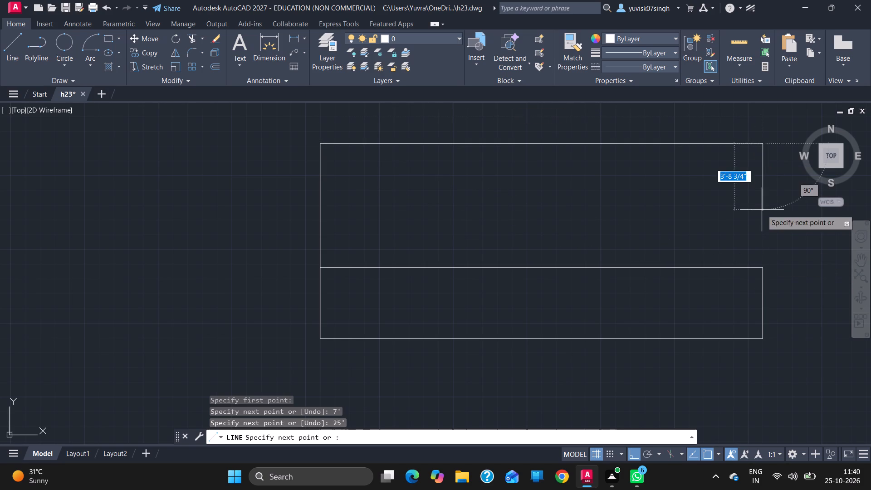
pyautogui.click(765, 269)
pyautogui.press('Escape')
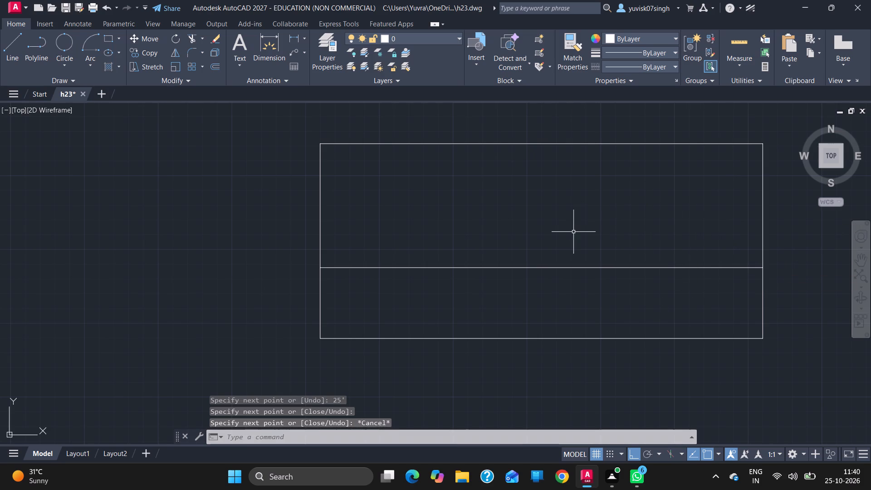
# Draw a roof slab 27' long and 4" thick along the outline's top edge, overhanging the top-left corner by 1'.
pyautogui.click(16, 52)
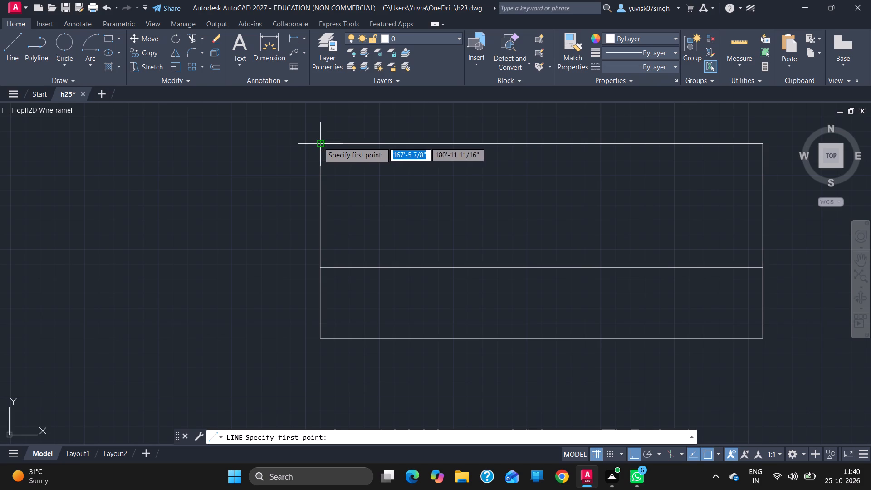
pyautogui.moveTo(318, 142); pyautogui.dragTo(289, 142)
pyautogui.press('1')
pyautogui.press("'")
pyautogui.press('Return')
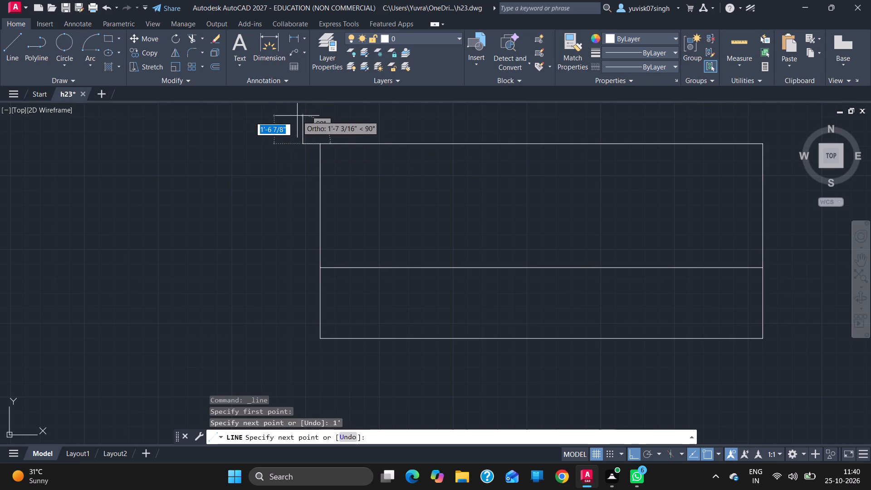
pyautogui.press('4')
pyautogui.press('Return')
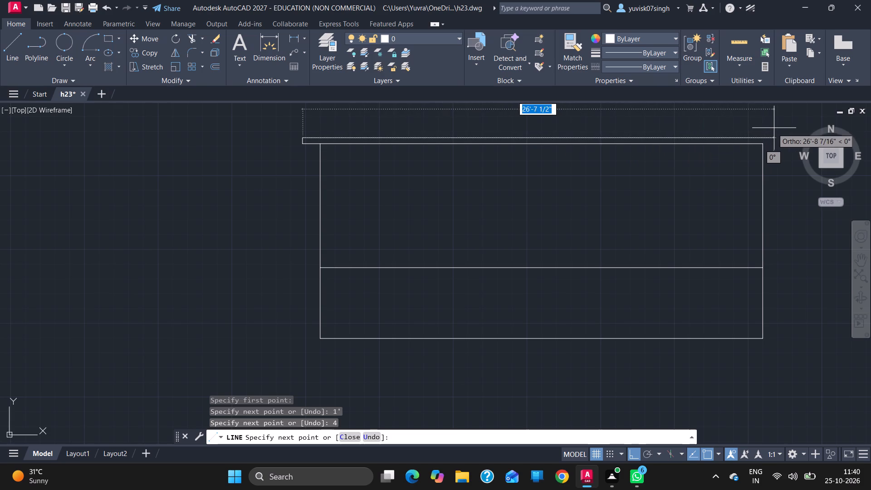
pyautogui.write("27'")
pyautogui.press('Return')
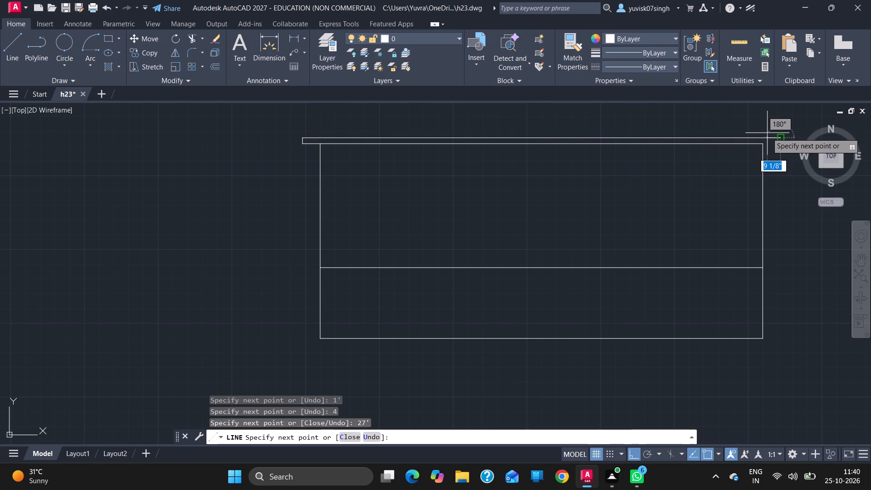
pyautogui.press('4')
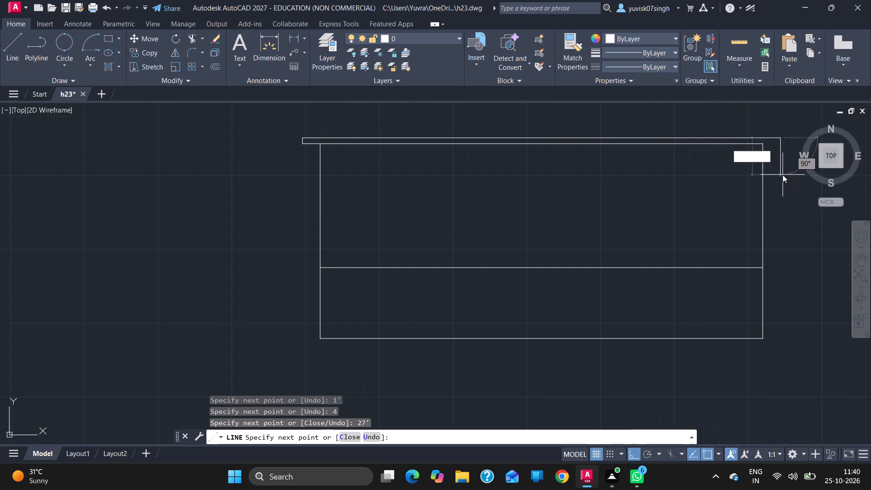
pyautogui.press('Return')
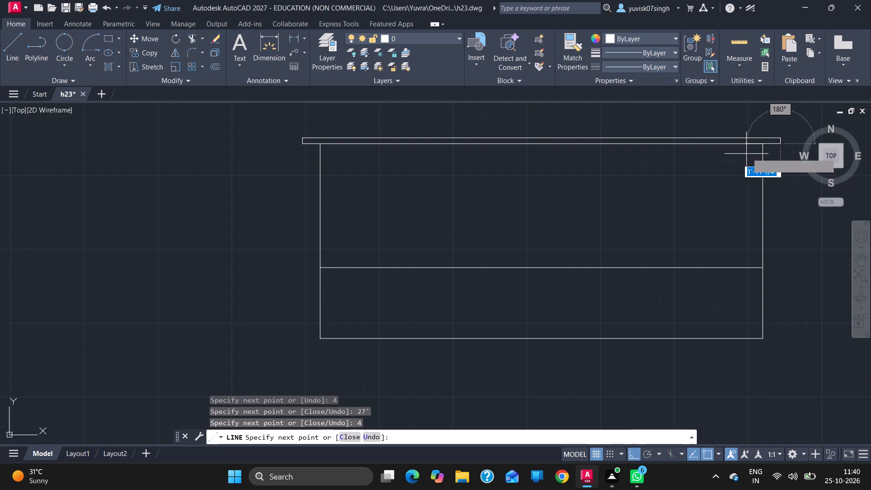
pyautogui.click(763, 145)
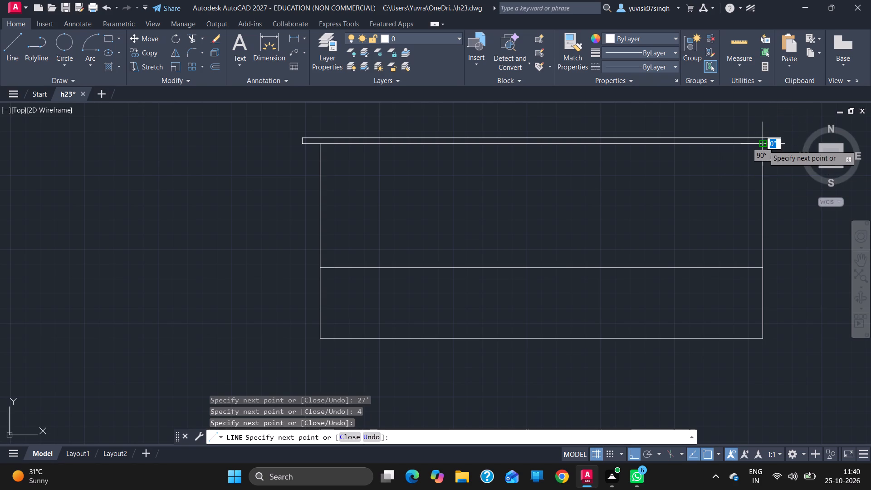
pyautogui.press('Escape')
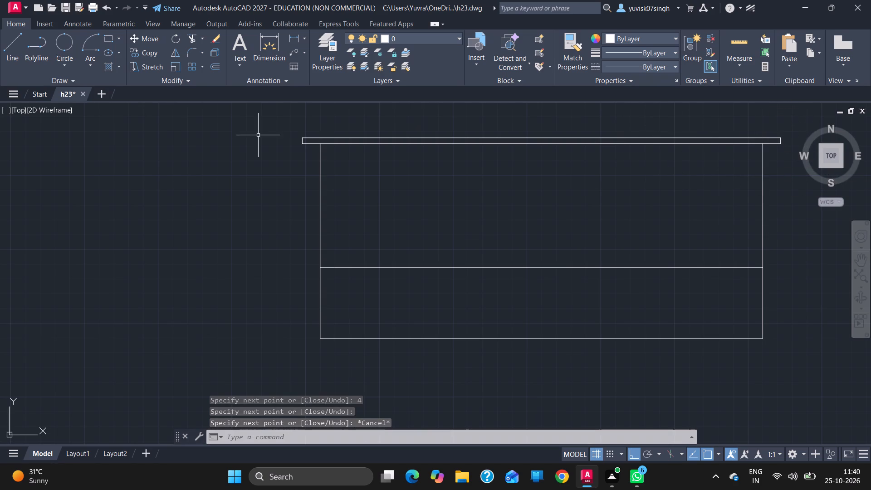
# Outline a full-height door opening between base and slab, 1' in from the left wall, with its top drawn as 2'6" plus 6" segments.
pyautogui.click(13, 48)
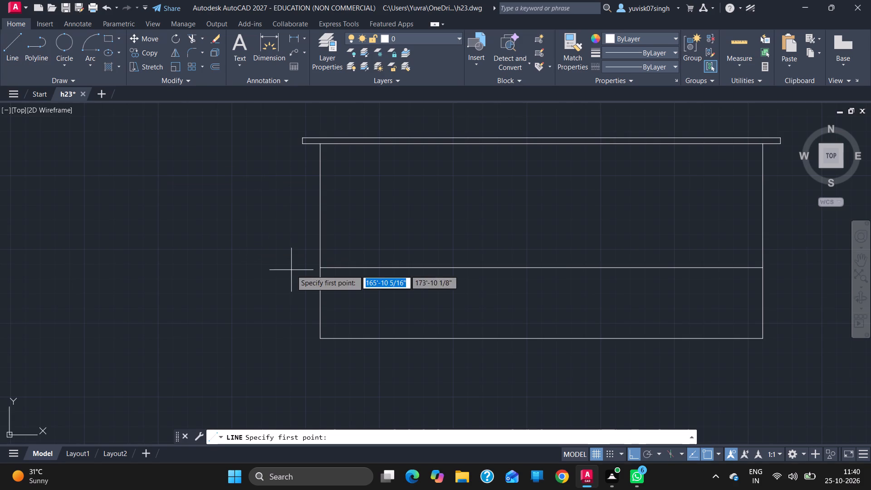
pyautogui.click(322, 269)
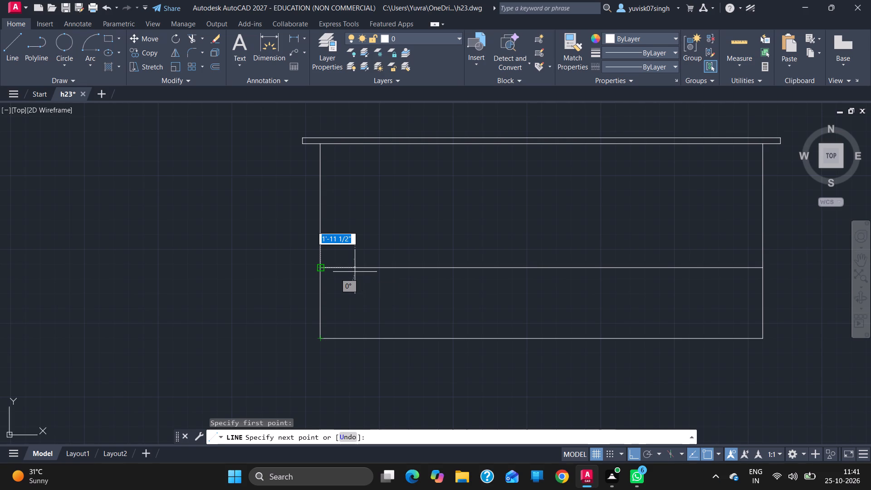
pyautogui.press('1')
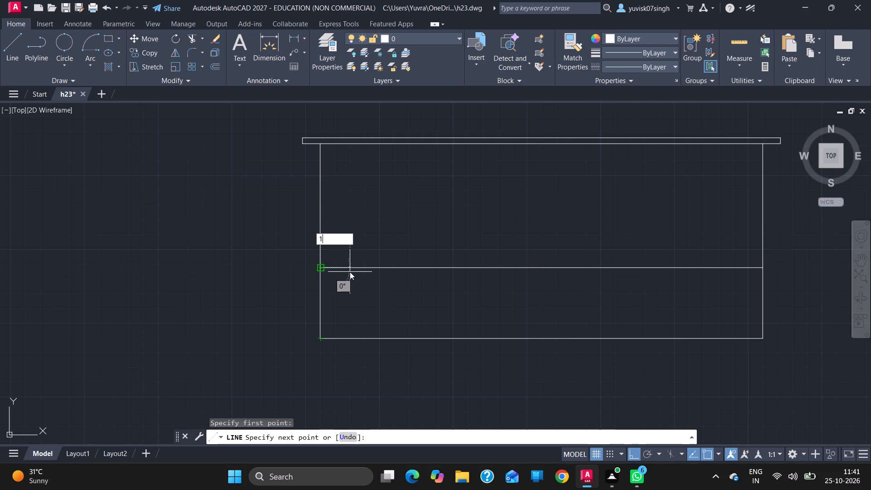
pyautogui.press("'")
pyautogui.press('Return')
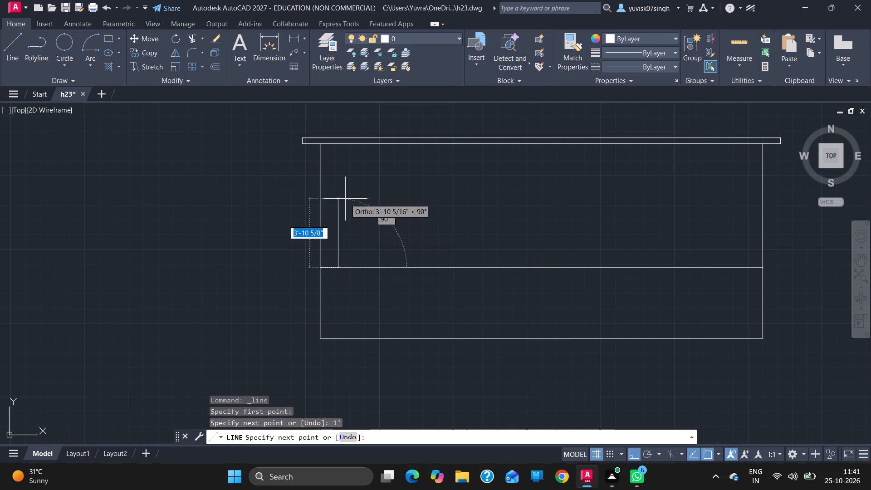
pyautogui.click(341, 143)
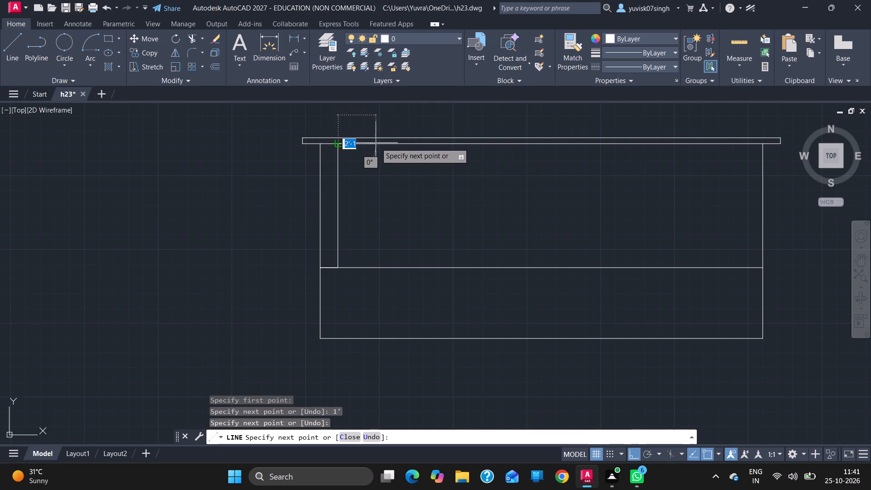
pyautogui.press('2')
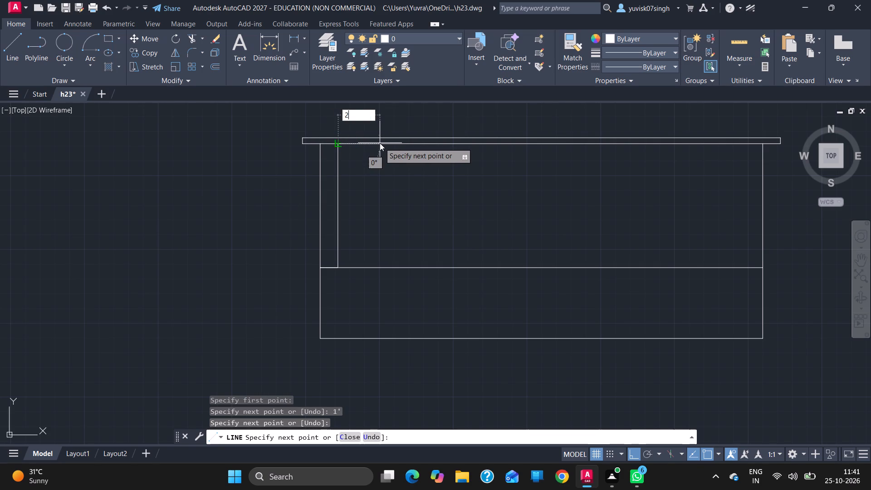
pyautogui.write("'6")
pyautogui.press('Return')
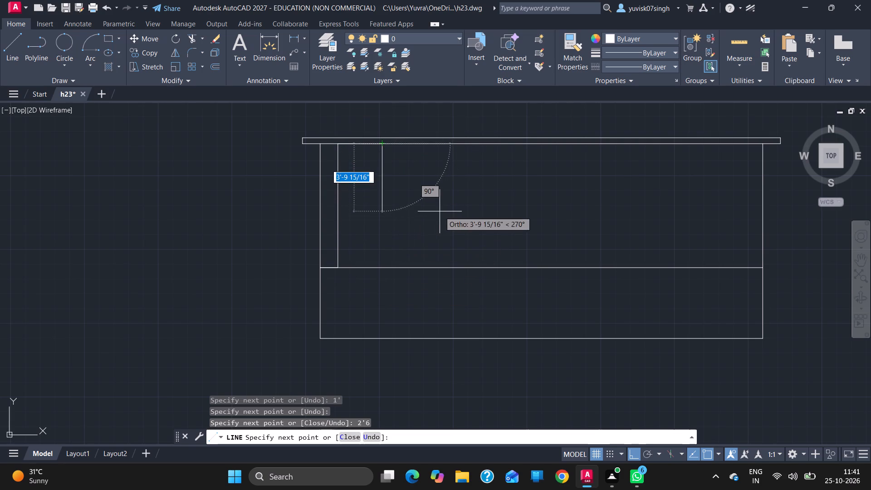
pyautogui.press('6')
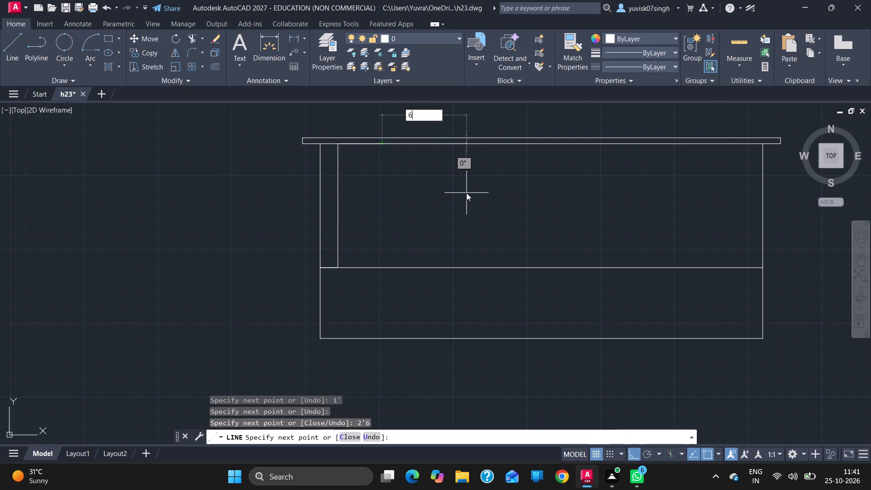
pyautogui.press('Return')
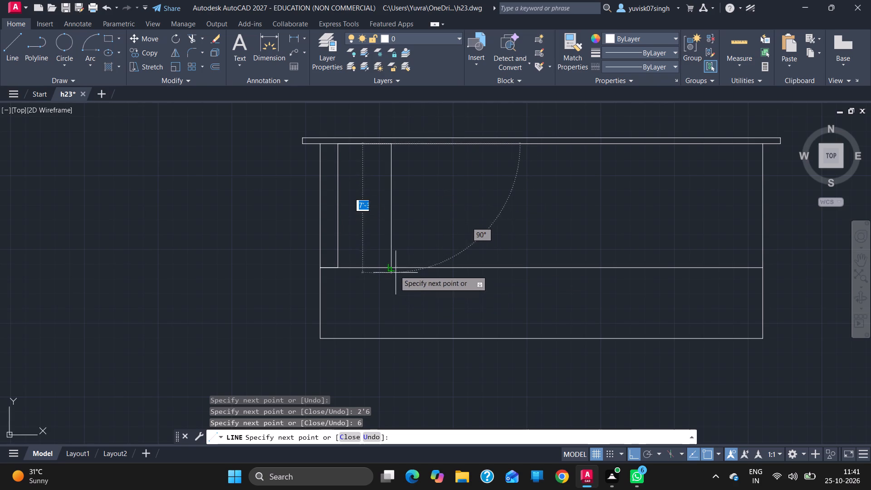
pyautogui.click(391, 265)
pyautogui.press('Escape')
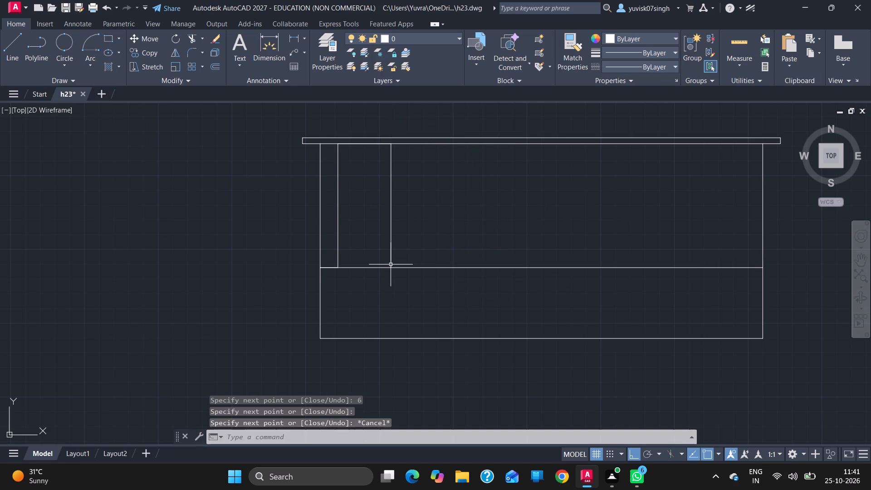
# Move the base rectangle's bottom line up by 1'.
pyautogui.click(515, 340)
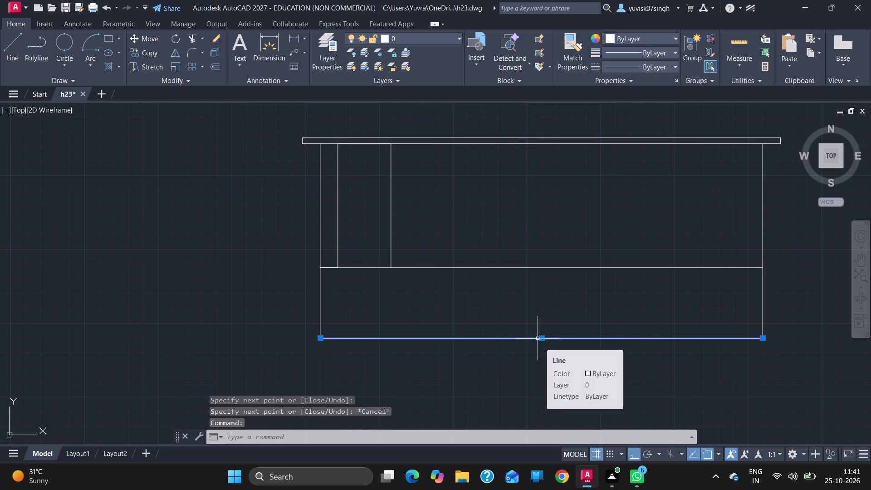
pyautogui.moveTo(539, 338); pyautogui.dragTo(543, 306)
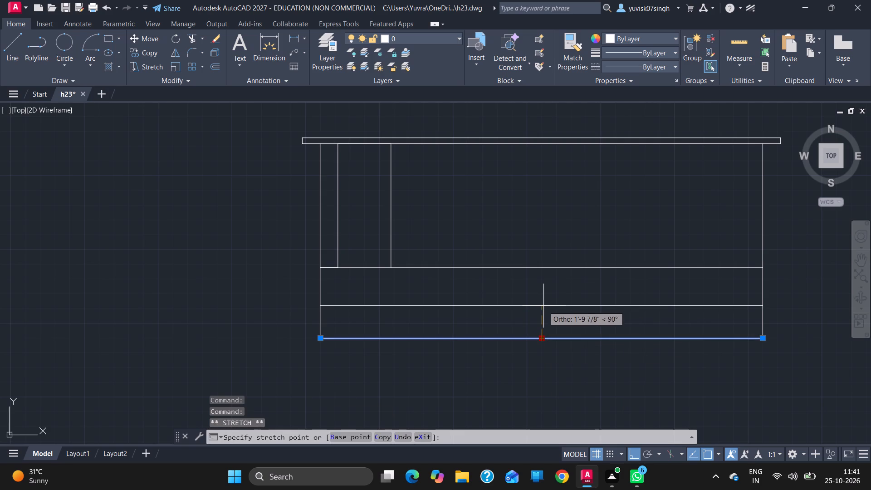
pyautogui.moveTo(543, 306); pyautogui.dragTo(543, 305)
pyautogui.press('1')
pyautogui.press("'")
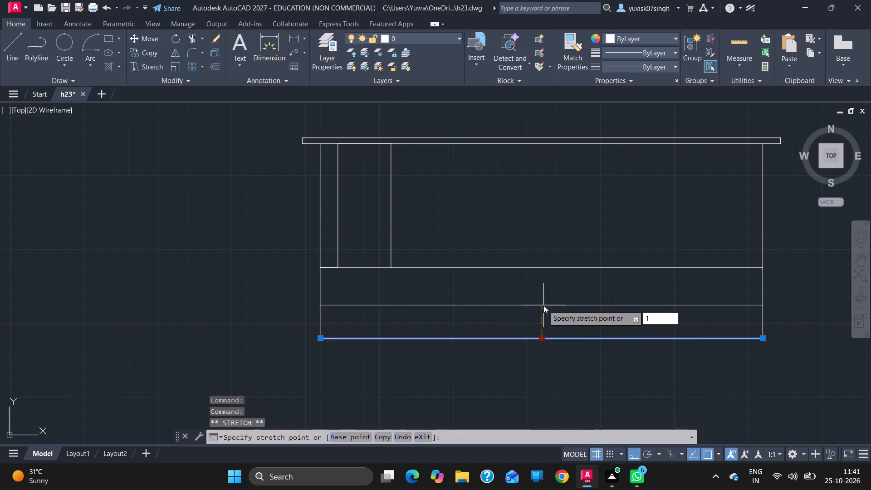
pyautogui.press('Return')
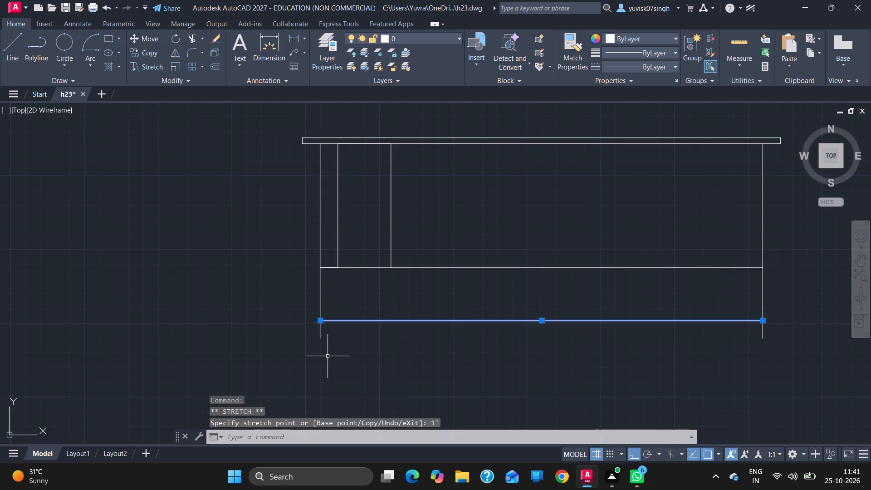
# Trim the ends of both side lines that project below the base's bottom line.
pyautogui.write('tr')
pyautogui.press('Return')
pyautogui.moveTo(313, 335); pyautogui.dragTo(471, 357)
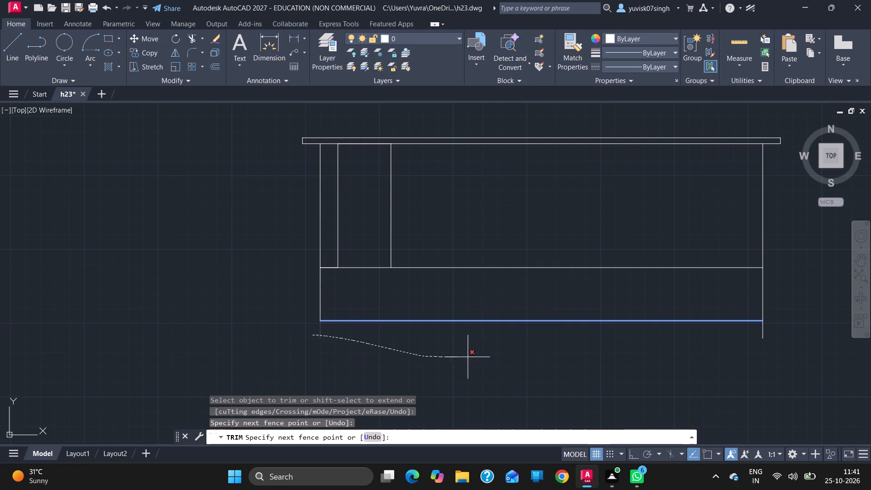
pyautogui.moveTo(471, 357); pyautogui.dragTo(666, 353)
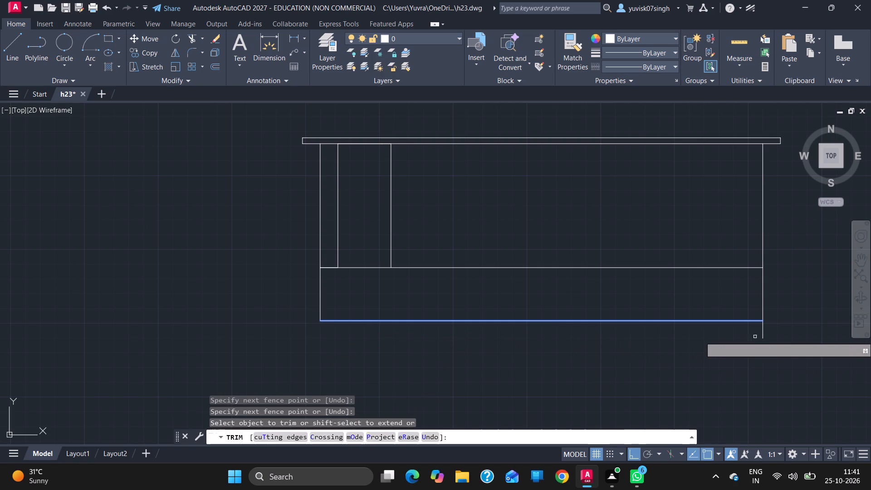
pyautogui.moveTo(755, 337); pyautogui.dragTo(775, 334)
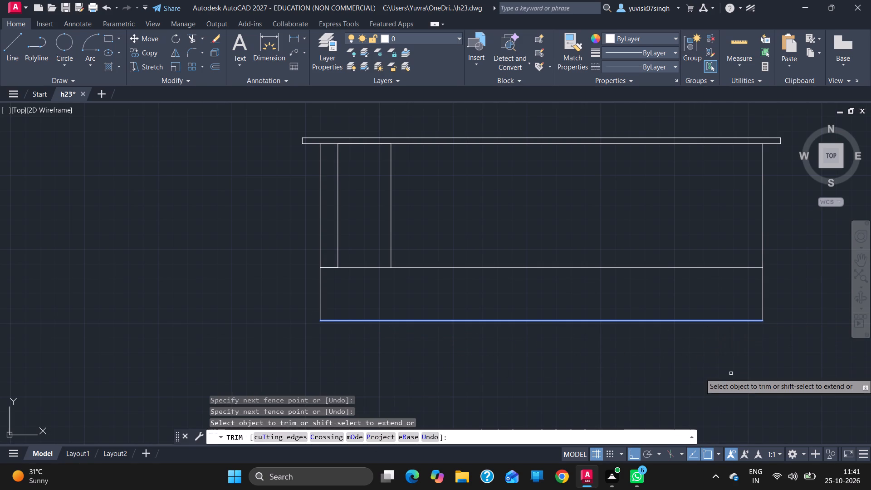
pyautogui.press('Escape')
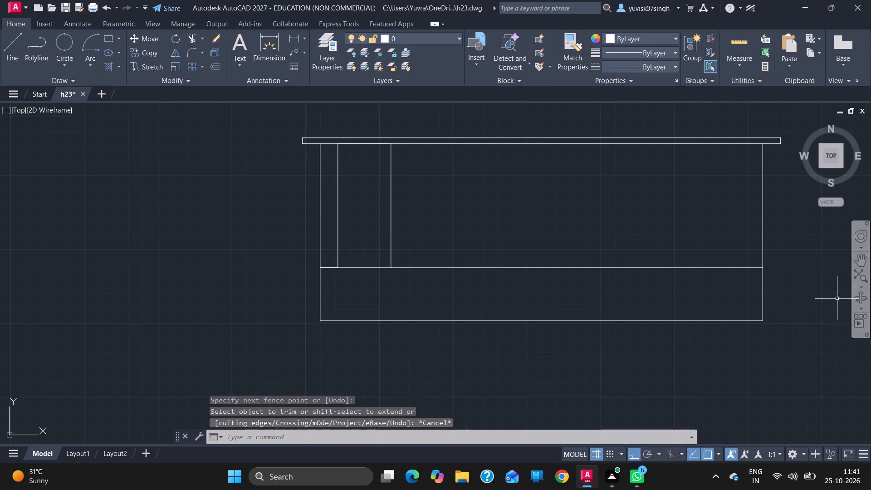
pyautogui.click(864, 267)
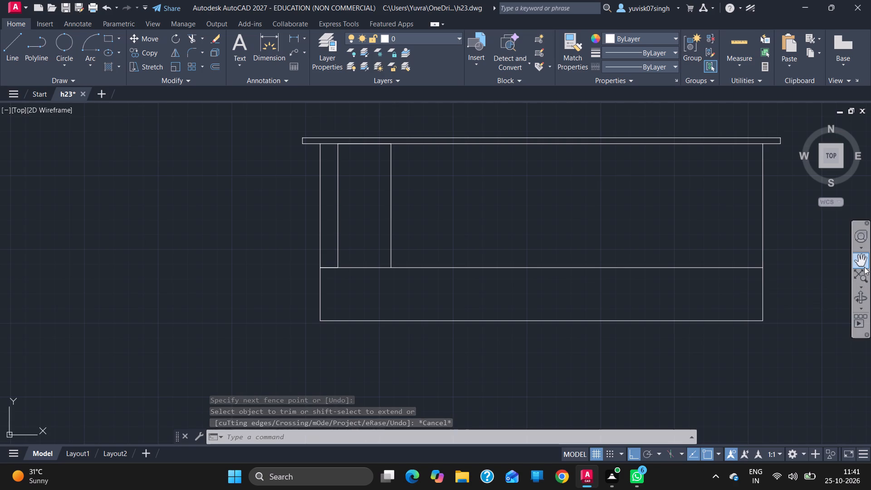
# Outline a window hanging from the slab's underside, starting 2' right of the door opening, 4' high and 5' wide.
pyautogui.moveTo(536, 298); pyautogui.dragTo(492, 338)
pyautogui.moveTo(476, 287); pyautogui.dragTo(255, 312)
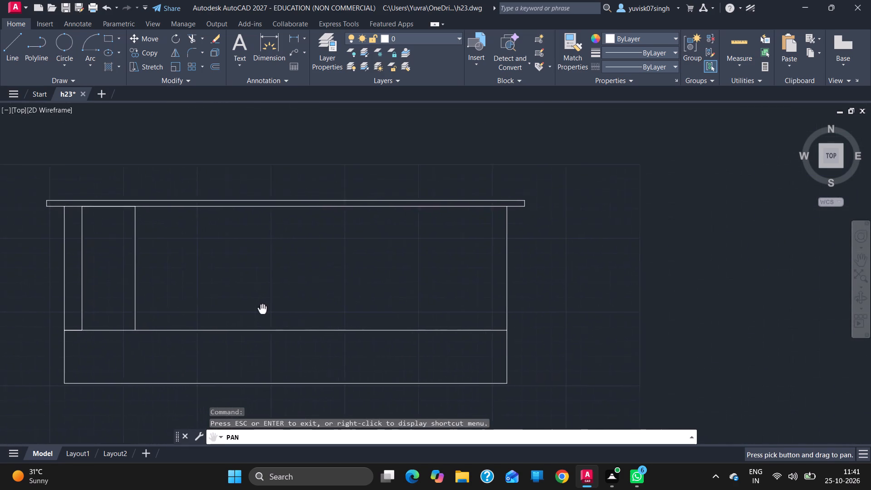
pyautogui.moveTo(255, 312); pyautogui.dragTo(221, 314)
pyautogui.press('Escape')
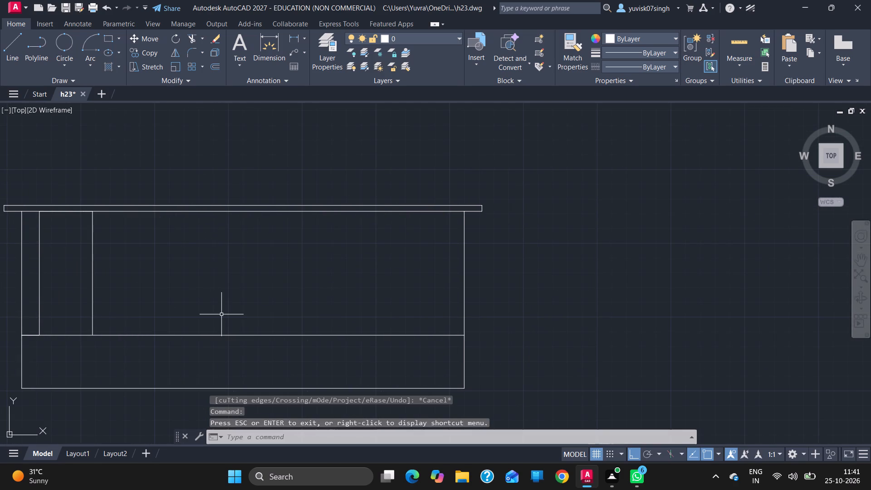
pyautogui.click(13, 59)
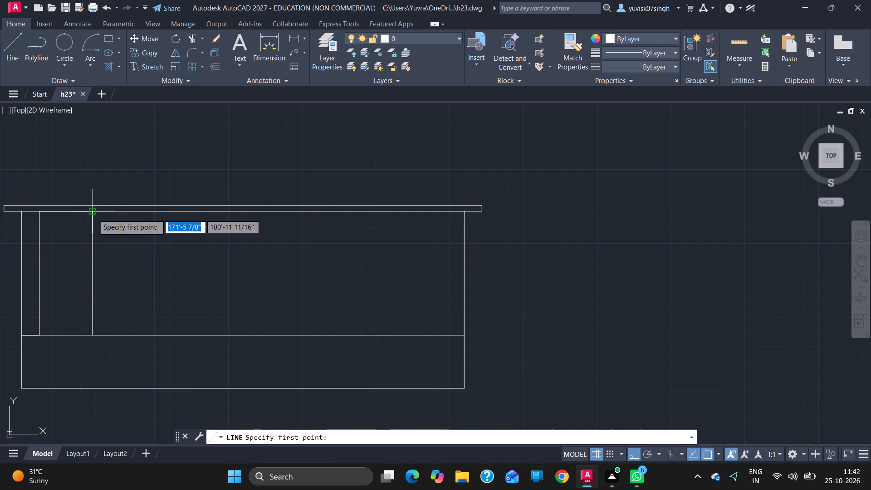
pyautogui.moveTo(93, 212); pyautogui.dragTo(121, 212)
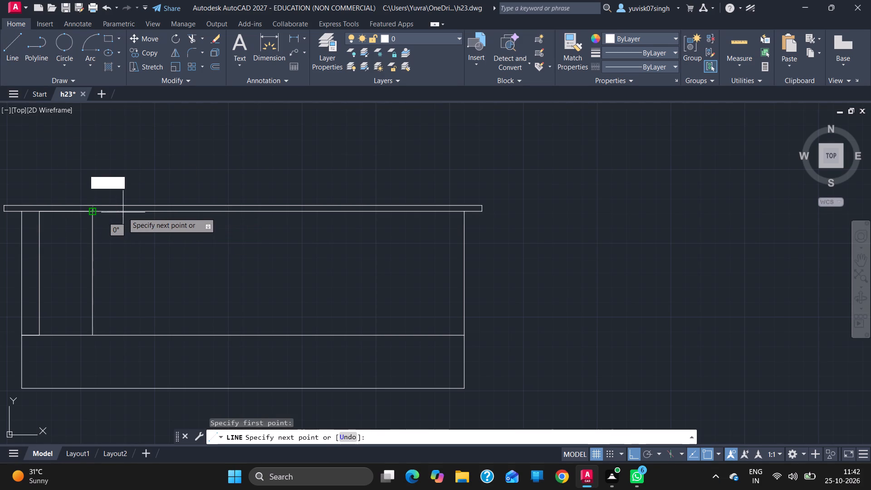
pyautogui.press('2')
pyautogui.press("'")
pyautogui.press('Return')
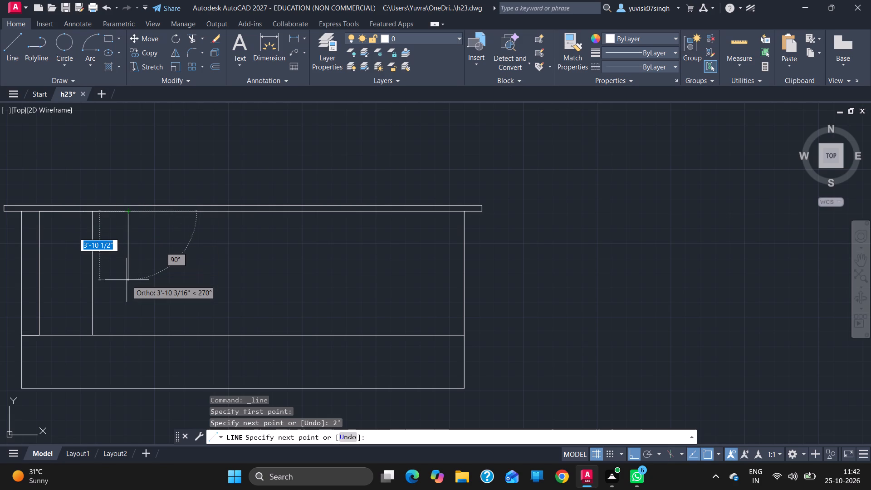
pyautogui.press('4')
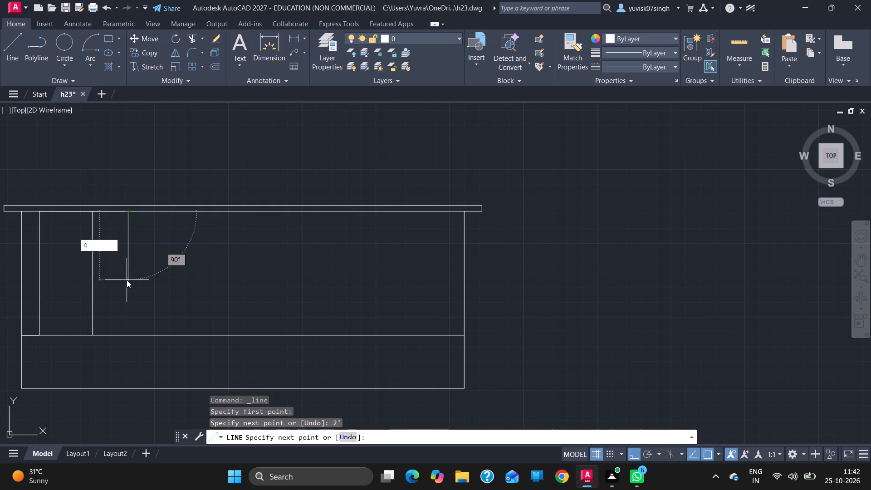
pyautogui.press(';')
pyautogui.press('BackSpace')
pyautogui.press("'")
pyautogui.press('Return')
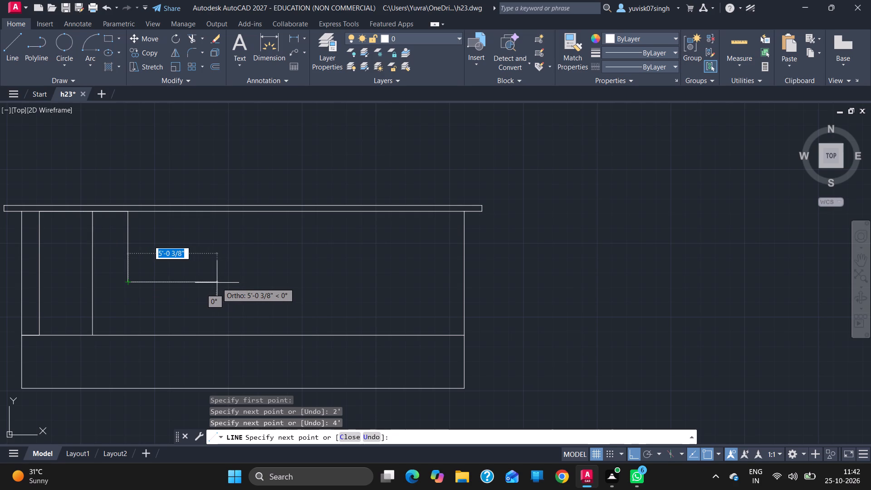
pyautogui.press('5')
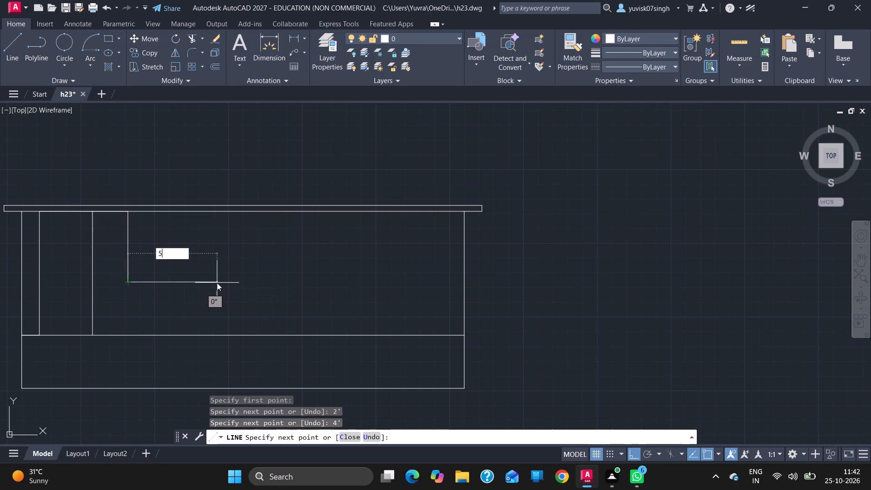
pyautogui.press("'")
pyautogui.press('Return')
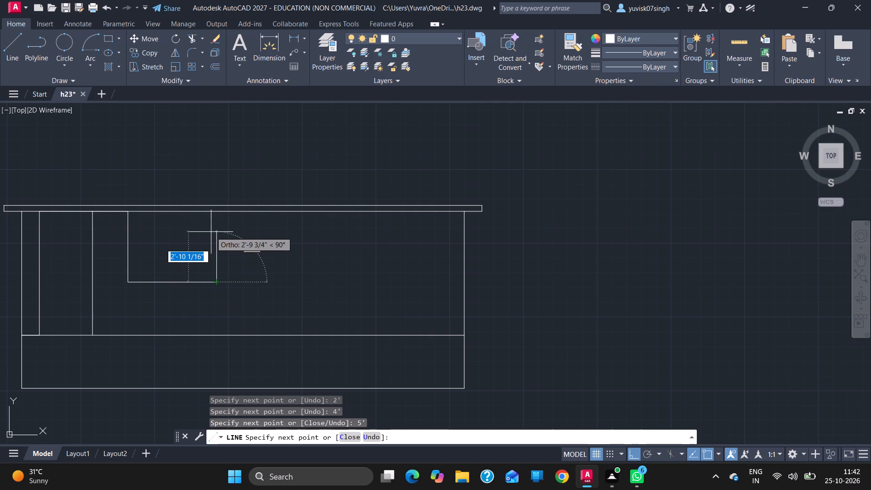
pyautogui.click(216, 211)
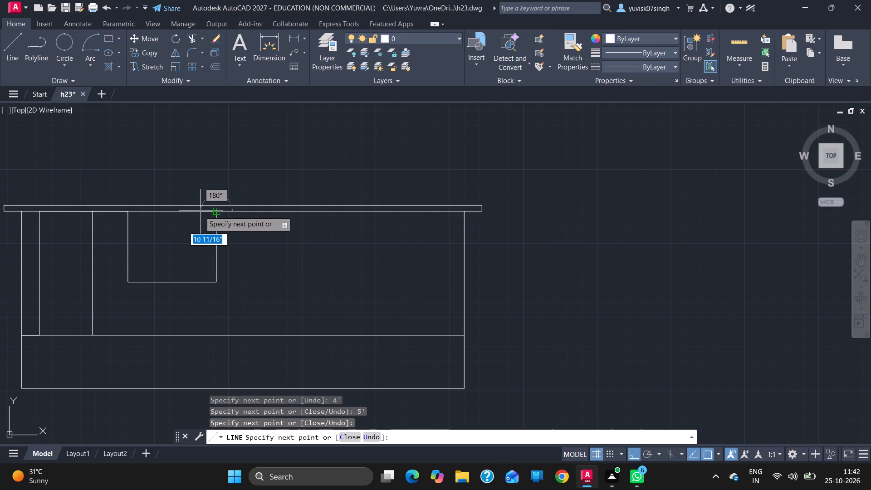
# Divide the window with a vertical centre line placed 2'6" in from its right side, ending at the sill.
pyautogui.write("2'")
pyautogui.press('6')
pyautogui.press('Return')
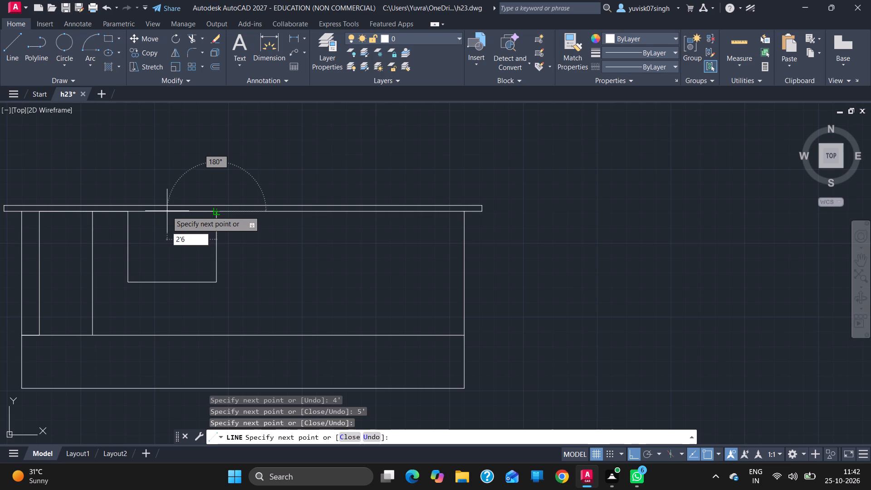
pyautogui.click(175, 280)
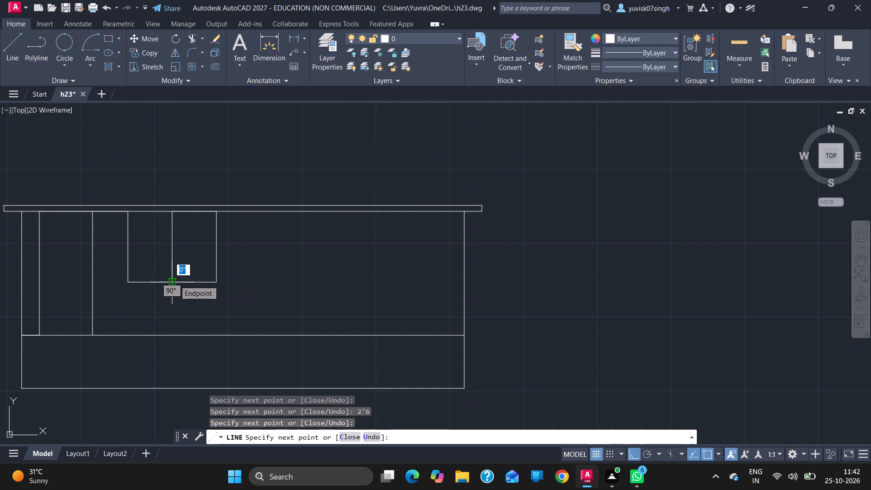
pyautogui.press('Escape')
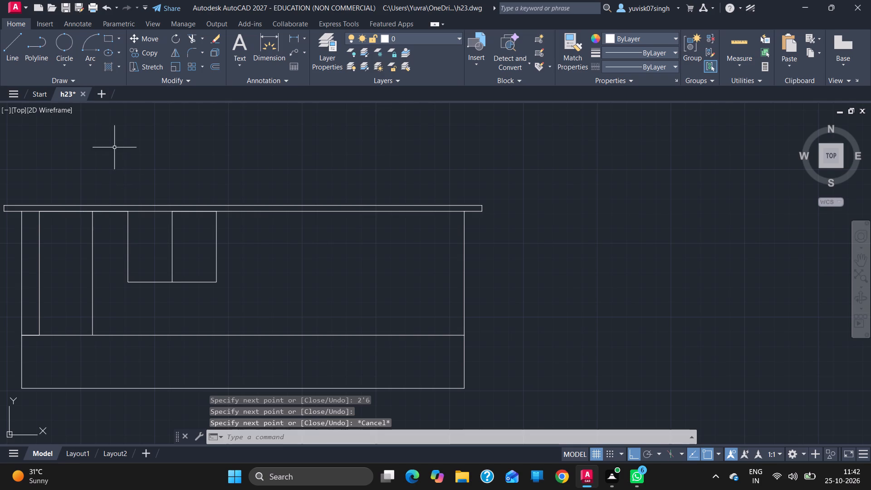
# Draw a 2' spacing line along the slab's underside, going right from the first window's top-right corner.
pyautogui.click(10, 43)
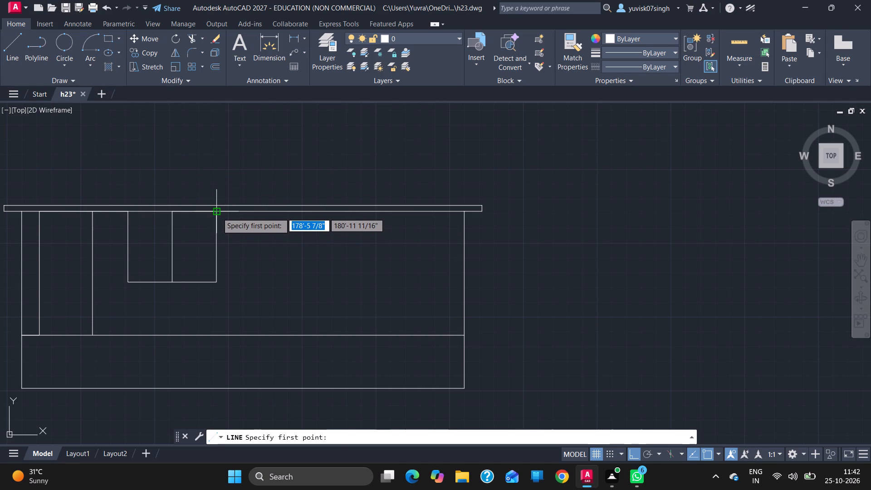
pyautogui.click(217, 213)
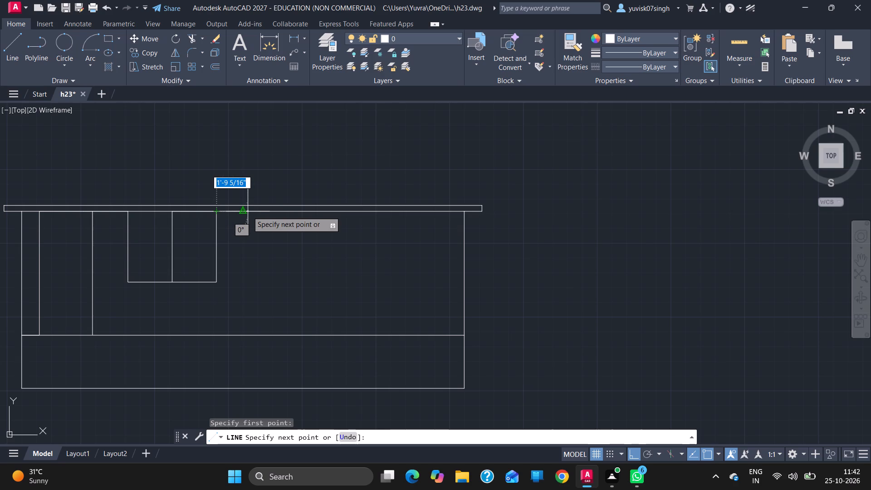
pyautogui.press('2')
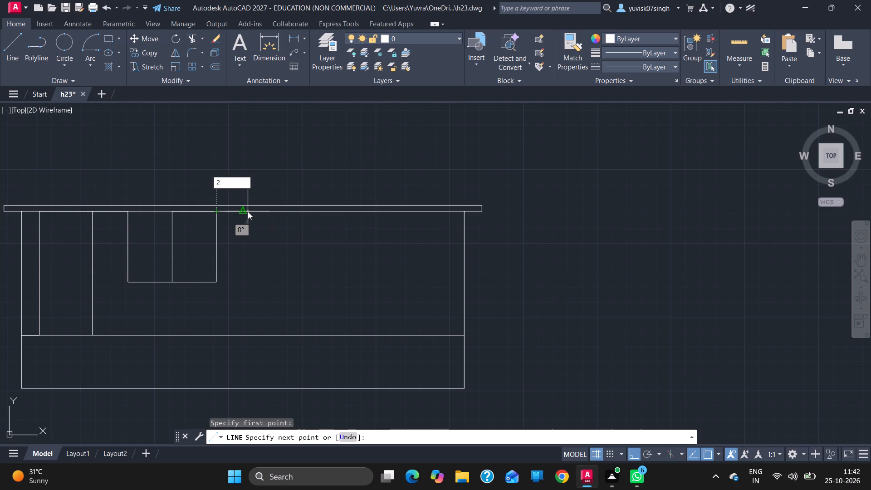
pyautogui.press("'")
pyautogui.press('Return')
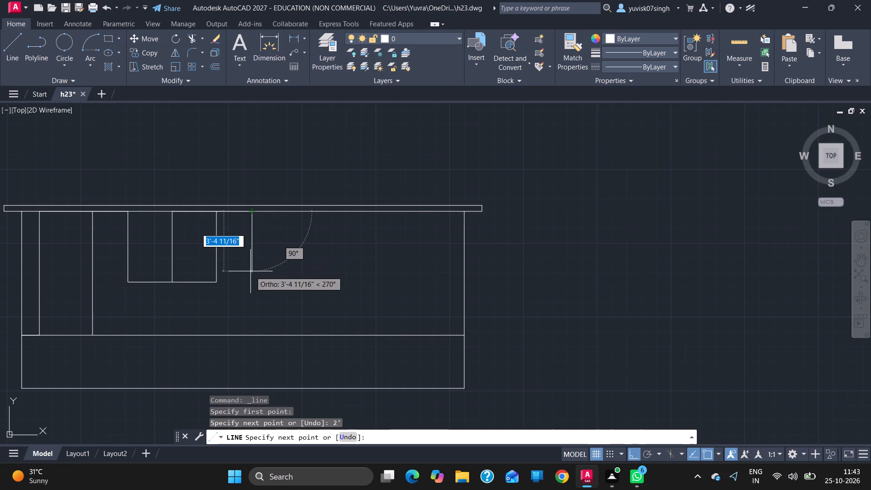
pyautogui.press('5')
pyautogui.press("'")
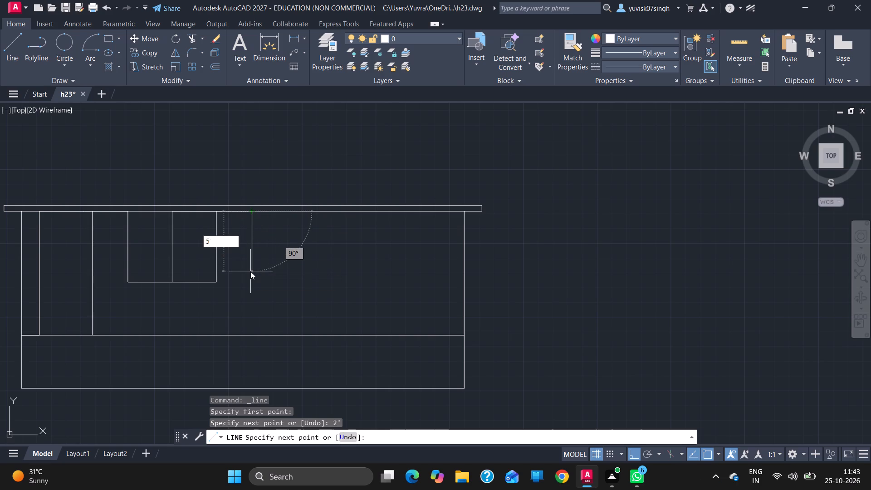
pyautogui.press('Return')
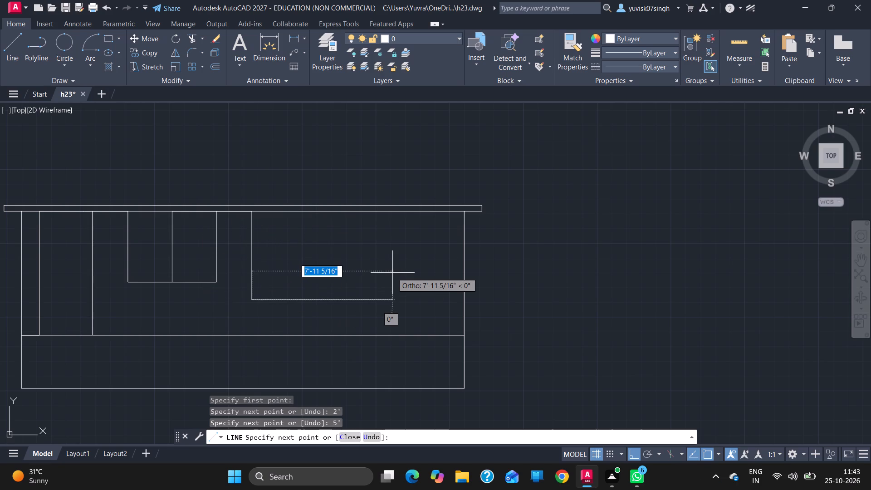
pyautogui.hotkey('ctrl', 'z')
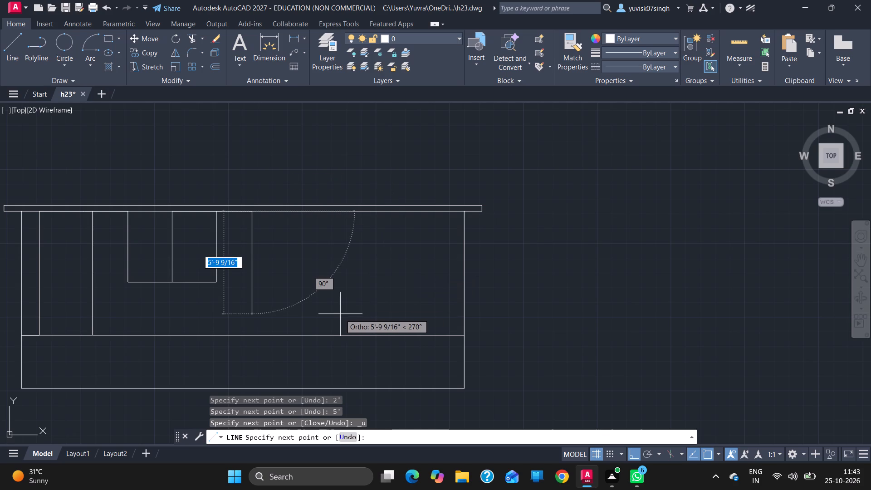
# Outline a second window 4' high and 5' wide from the end of the spacing line, closing back up at the slab.
pyautogui.write("4'")
pyautogui.press('Return')
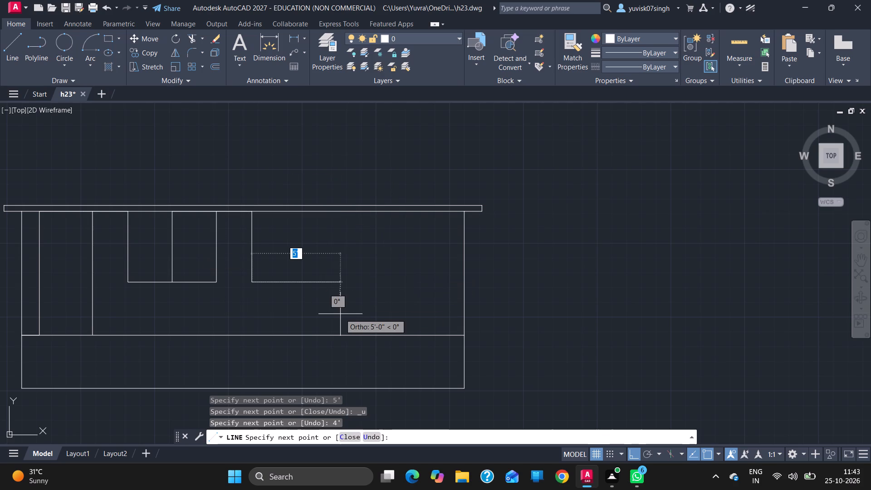
pyautogui.press('5')
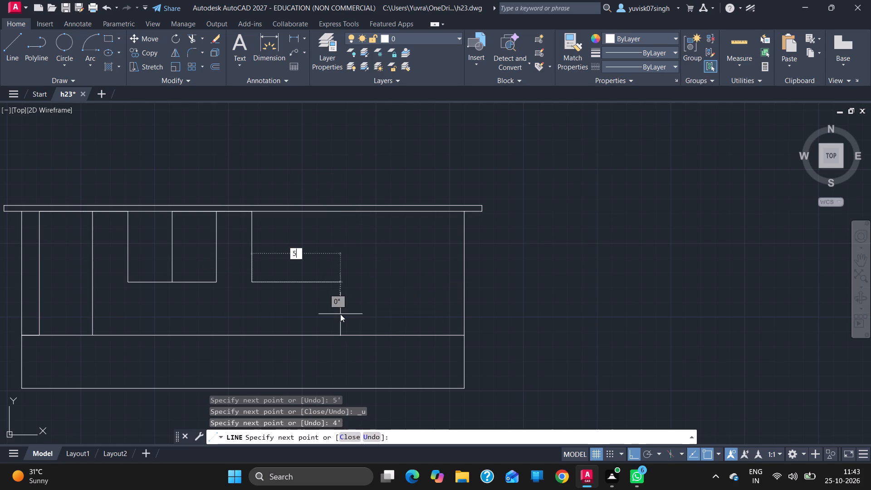
pyautogui.press("'")
pyautogui.press('Return')
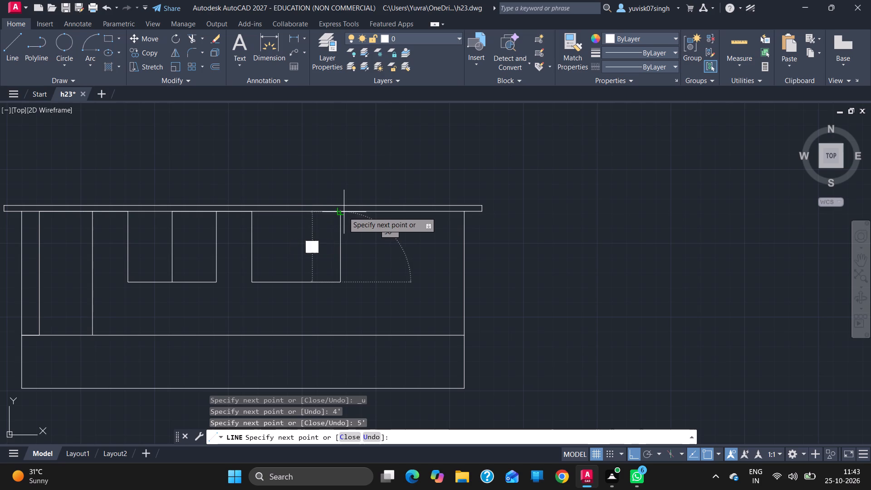
pyautogui.moveTo(342, 212); pyautogui.dragTo(289, 210)
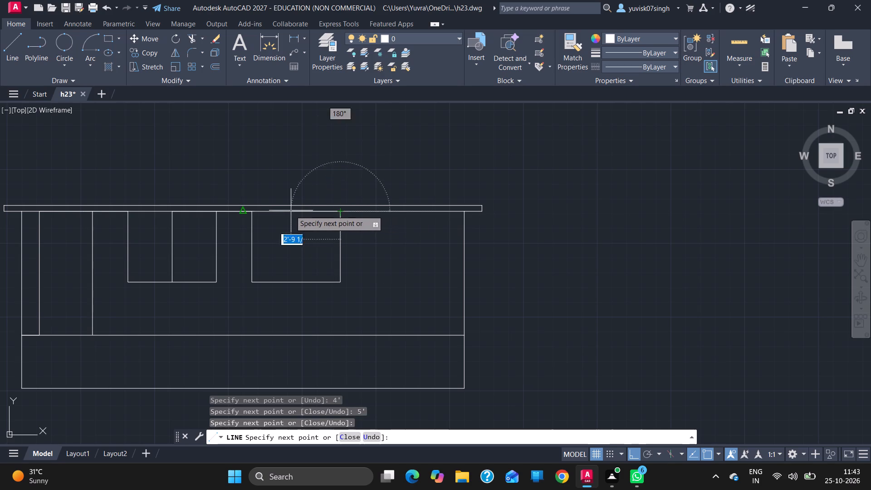
# Divide the second window with a vertical centre line placed 2'6" in from its right side, ending at the sill.
pyautogui.moveTo(289, 210); pyautogui.dragTo(286, 210)
pyautogui.press('2')
pyautogui.write("'6")
pyautogui.press('Return')
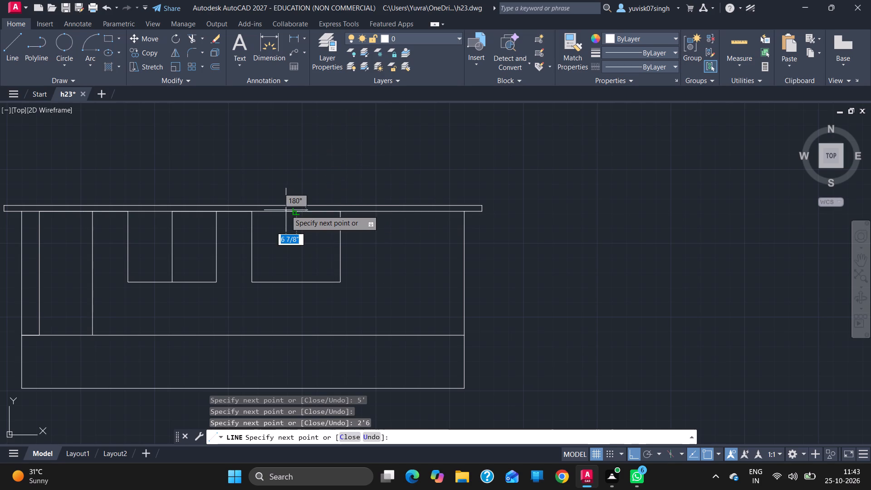
pyautogui.click(296, 280)
pyautogui.press('Escape')
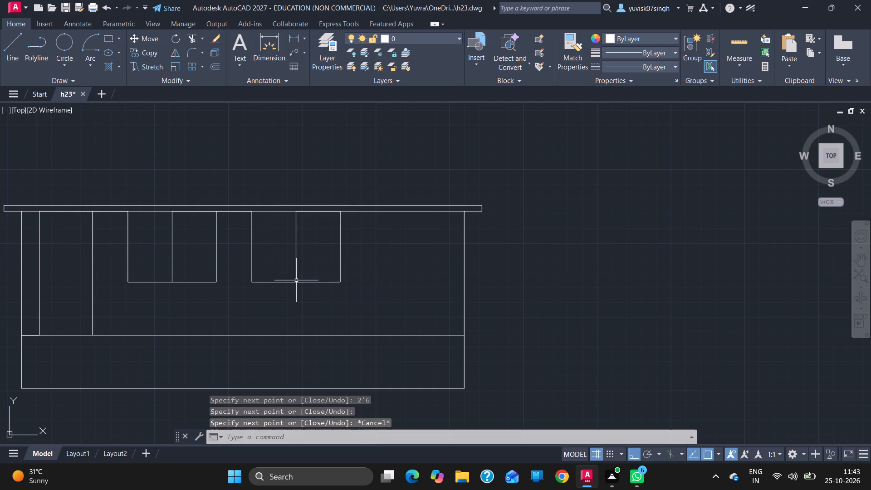
# Stretch the right end of the base's bottom line outward by 4'.
pyautogui.click(451, 388)
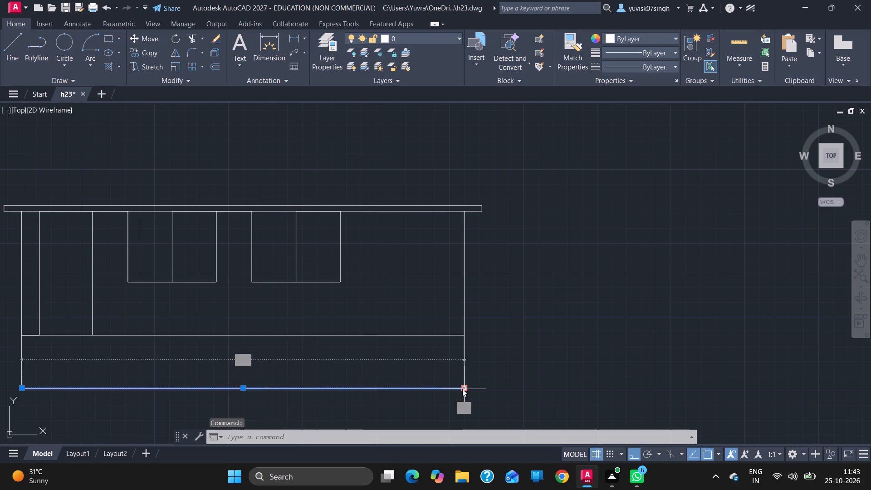
pyautogui.moveTo(462, 389); pyautogui.dragTo(526, 380)
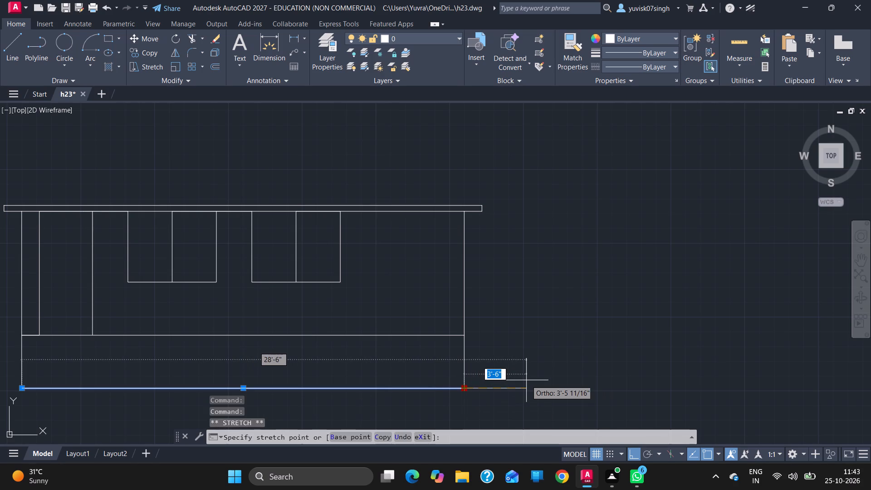
pyautogui.press('3')
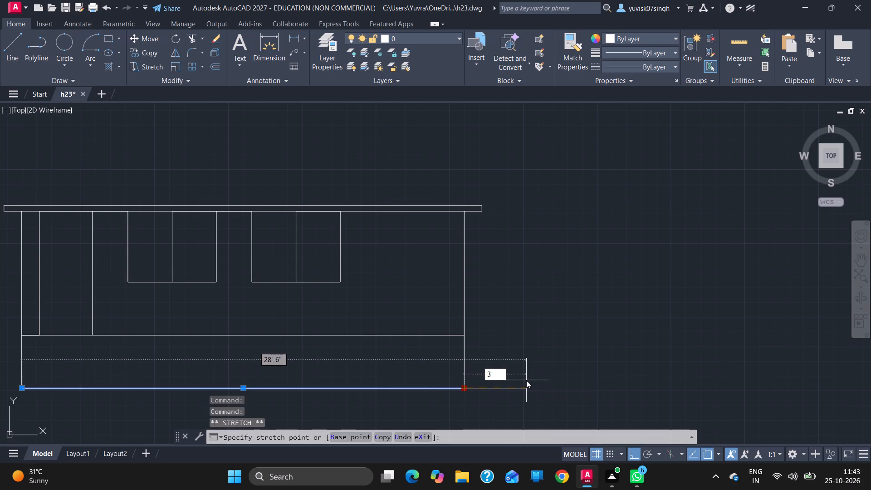
pyautogui.press('BackSpace')
pyautogui.press('4')
pyautogui.press("'")
pyautogui.press('Return')
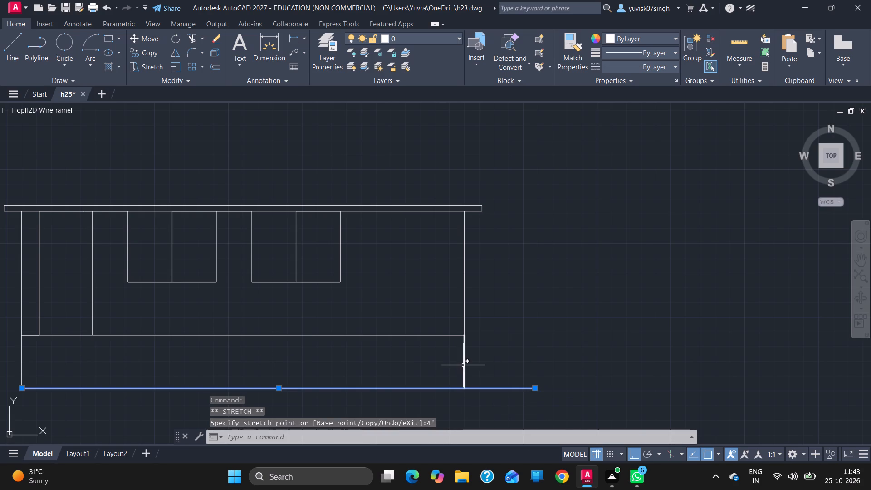
# Move the base's right side line 4' to the right, in line with the lengthened bottom line's end.
pyautogui.click(465, 364)
pyautogui.doubleClick(465, 364)
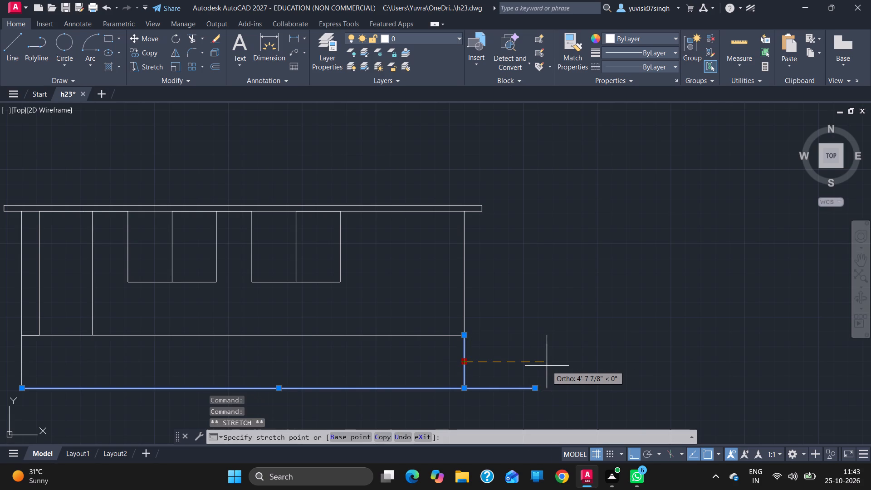
pyautogui.write("4'")
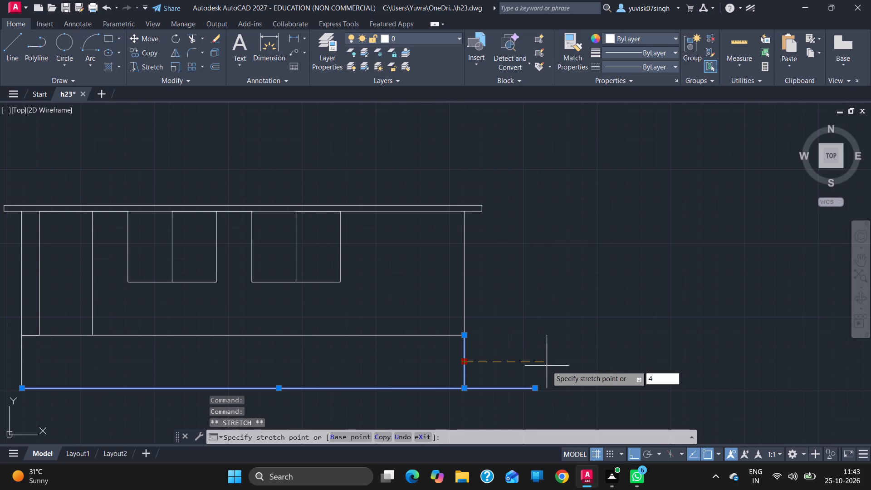
pyautogui.press('Return')
# Move the right wall line above the base 4' to the right, in line with the base's right side.
pyautogui.click(464, 329)
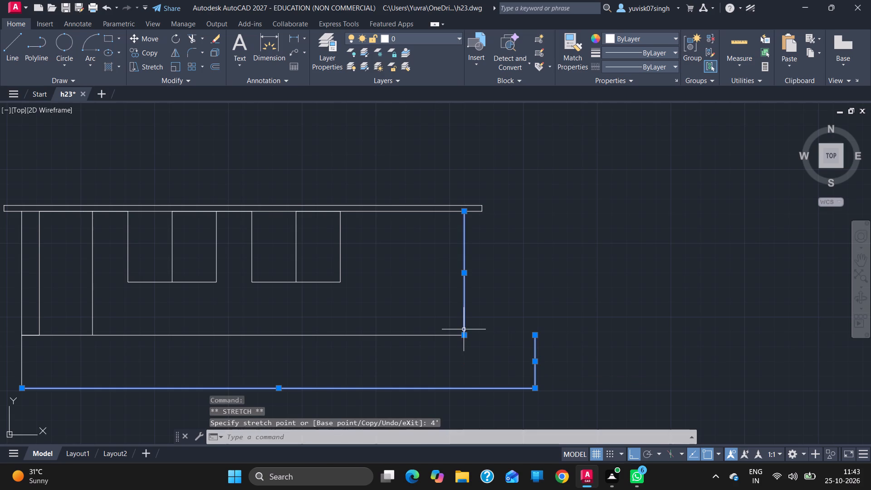
pyautogui.click(463, 333)
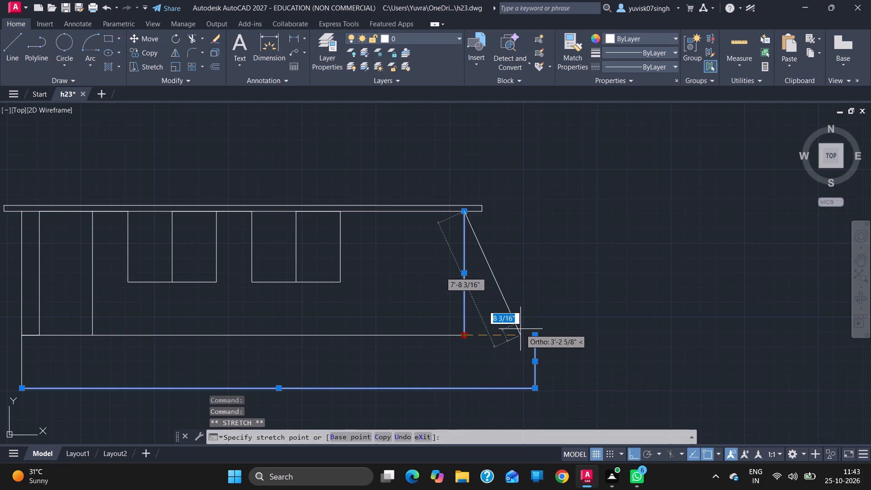
pyautogui.press('Escape')
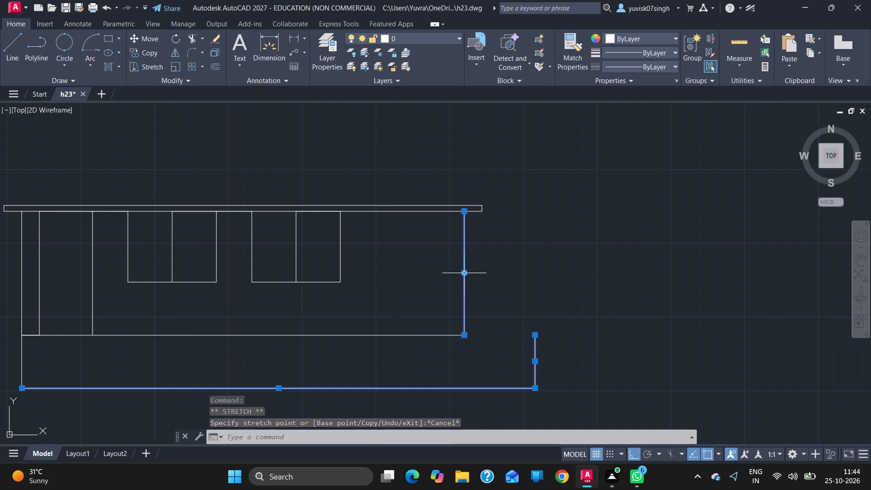
pyautogui.click(465, 273)
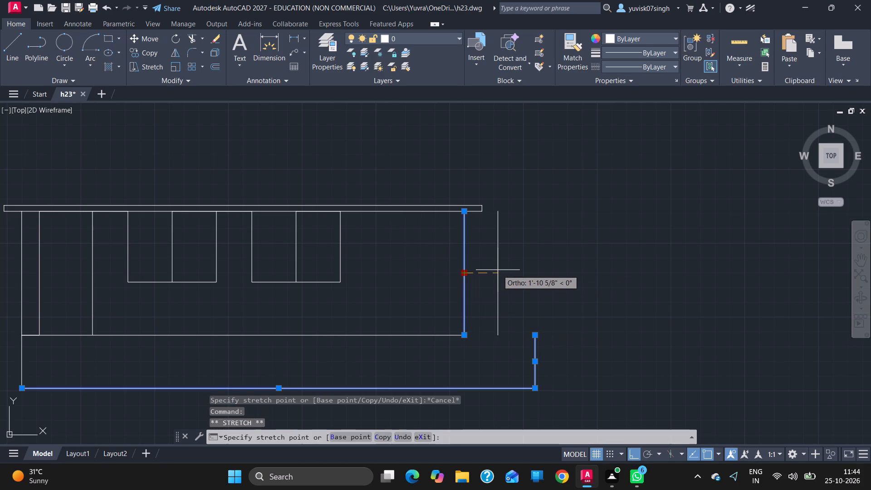
pyautogui.write("4'")
pyautogui.press('Return')
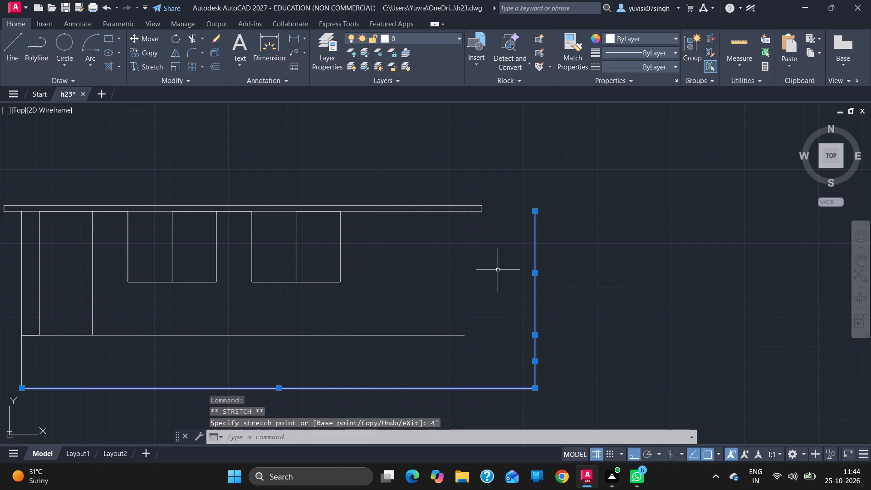
# Stretch the right end of the base's top line outward to meet the moved right wall line.
pyautogui.click(445, 335)
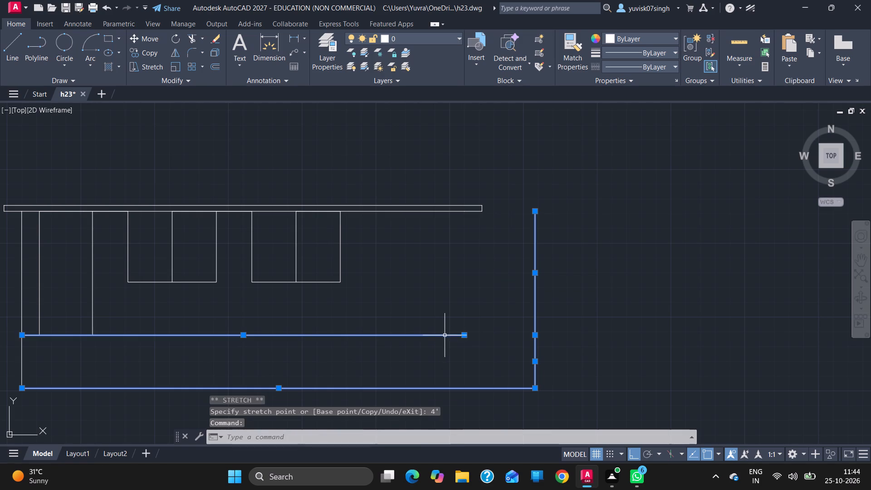
pyautogui.moveTo(465, 335); pyautogui.dragTo(537, 337)
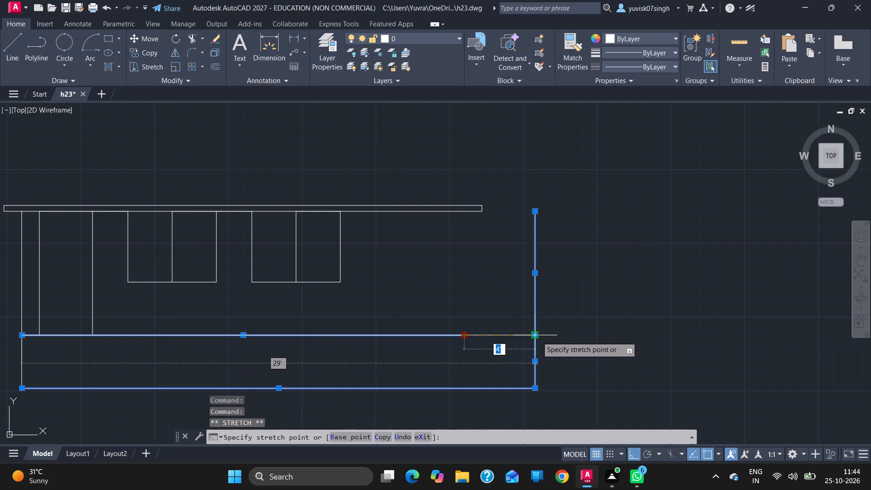
pyautogui.moveTo(537, 337); pyautogui.dragTo(538, 337)
pyautogui.click(538, 337)
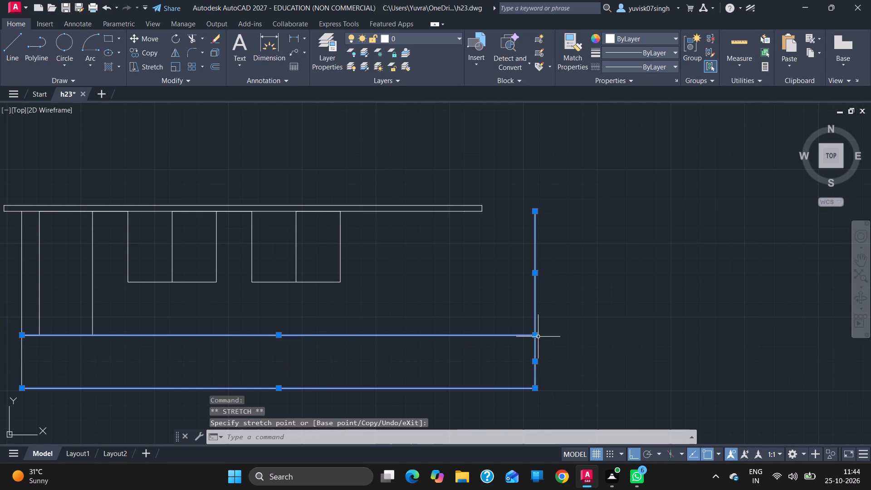
# Move the roof slab's short right edge 4' to the right.
pyautogui.click(482, 207)
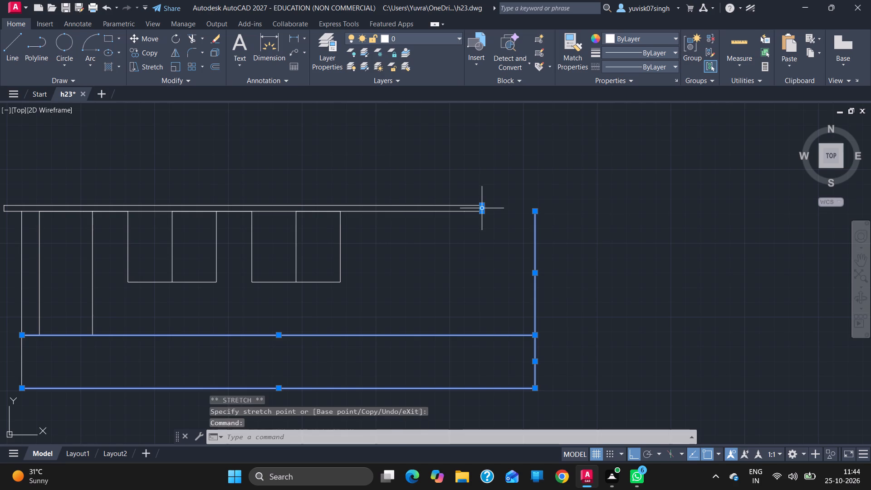
pyautogui.moveTo(482, 207); pyautogui.dragTo(587, 207)
pyautogui.press('4')
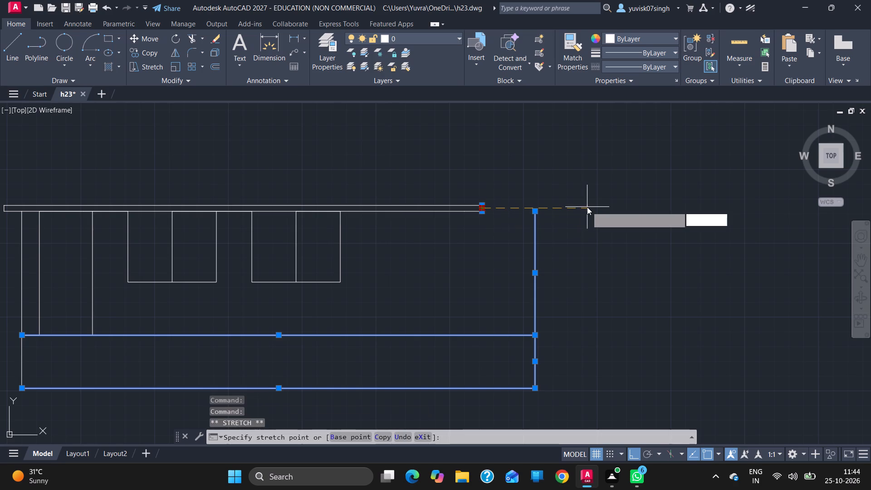
pyautogui.press("'")
pyautogui.press('Return')
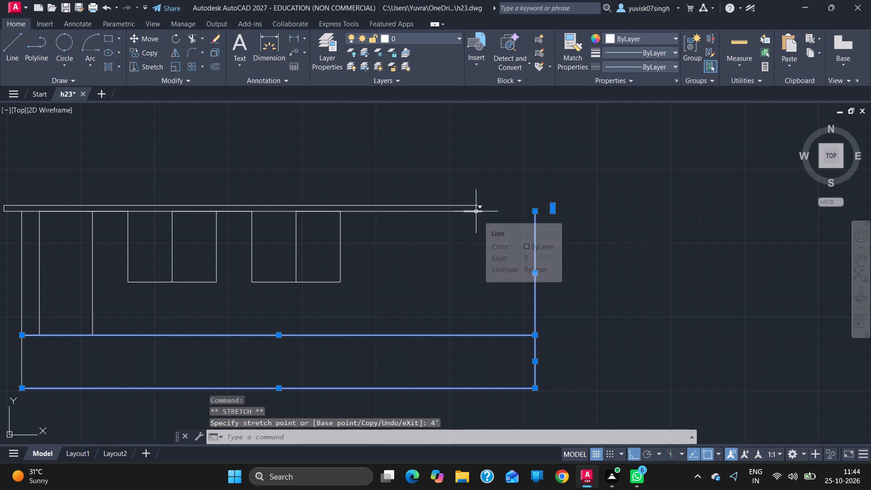
# Stretch the right overhang line under the roof slab to the lower end of the slab's moved right edge.
pyautogui.click(456, 211)
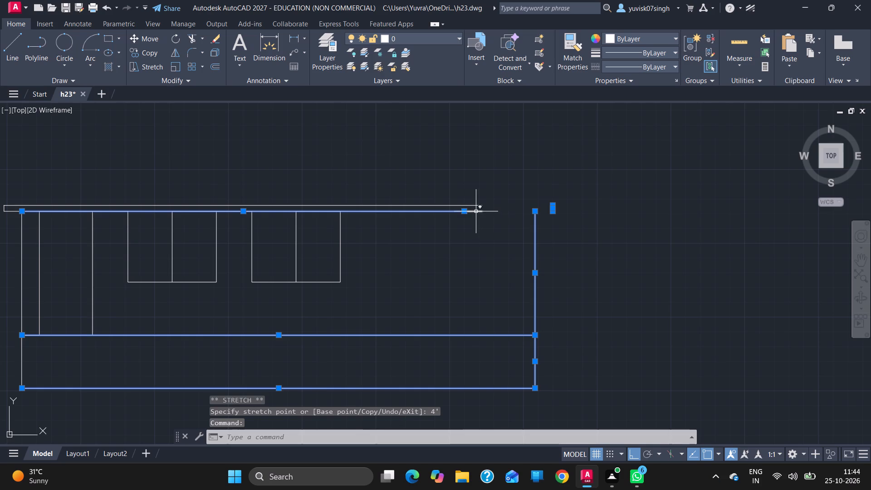
pyautogui.click(476, 211)
pyautogui.moveTo(480, 211); pyautogui.dragTo(529, 213)
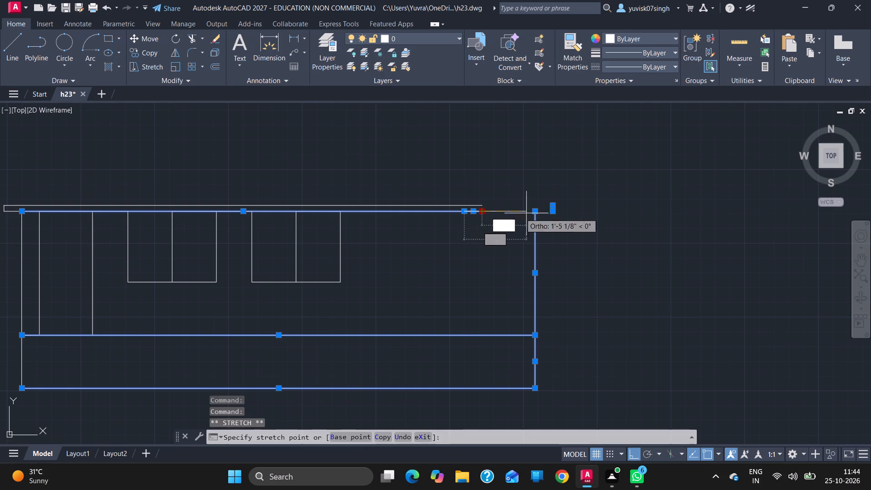
pyautogui.moveTo(529, 213); pyautogui.dragTo(556, 214)
pyautogui.click(556, 214)
# Stretch the roof slab's top line to the upper end of its moved right edge, closing the slab outline.
pyautogui.click(494, 191)
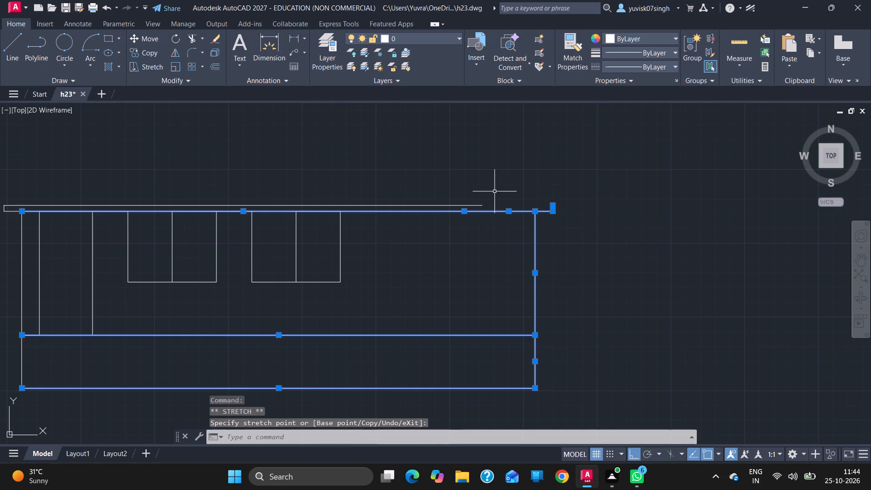
pyautogui.click(478, 206)
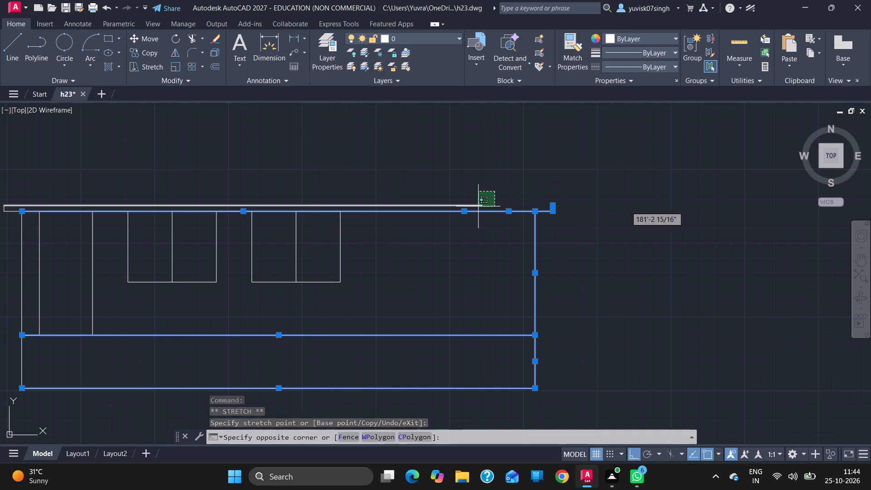
pyautogui.moveTo(483, 205); pyautogui.dragTo(538, 196)
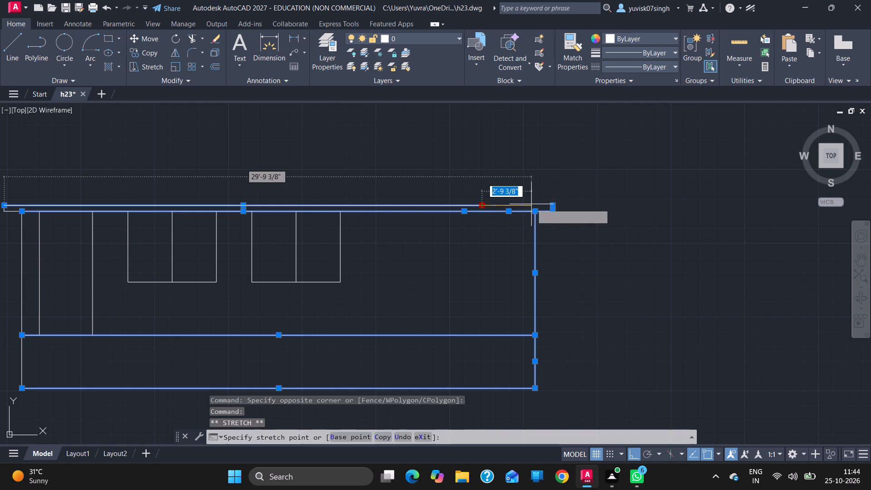
pyautogui.moveTo(538, 196); pyautogui.dragTo(552, 203)
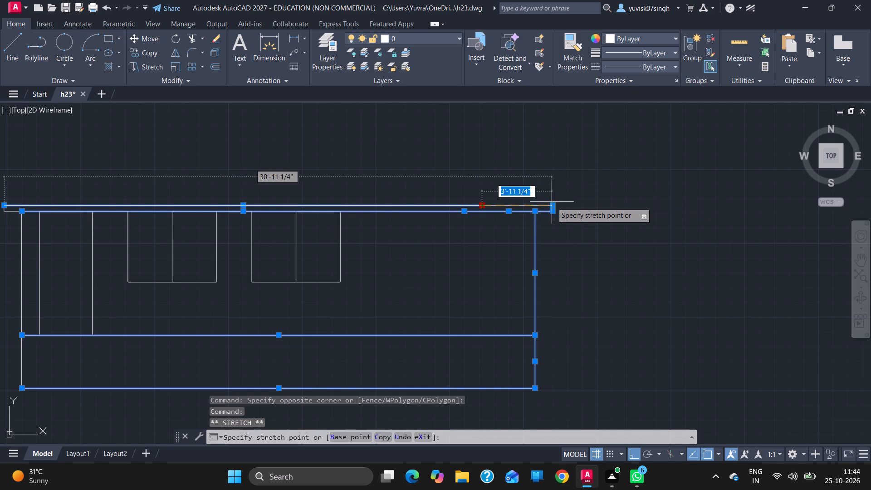
pyautogui.moveTo(552, 203); pyautogui.dragTo(556, 203)
pyautogui.click(556, 203)
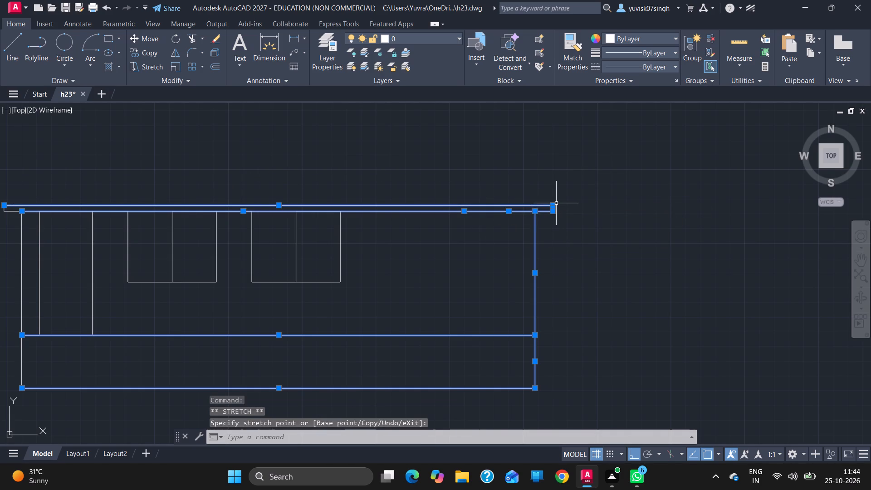
pyautogui.press('Escape')
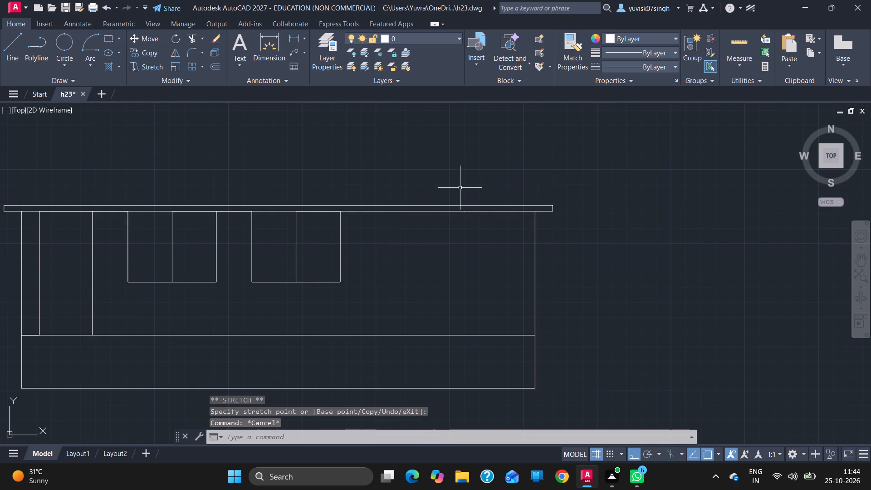
# Outline a third window 5' wide and 4' high under the slab, its right side spaced from the right wall at the lower slab line's midpoint.
pyautogui.click(13, 40)
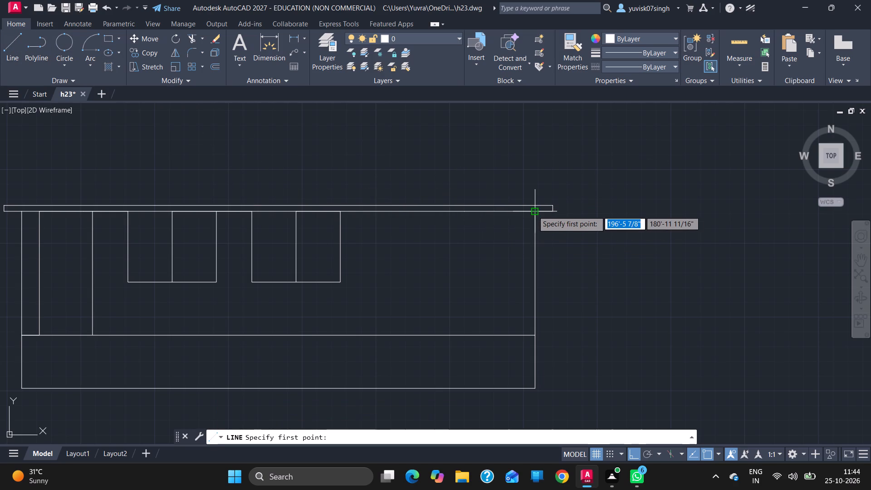
pyautogui.moveTo(533, 211); pyautogui.dragTo(518, 210)
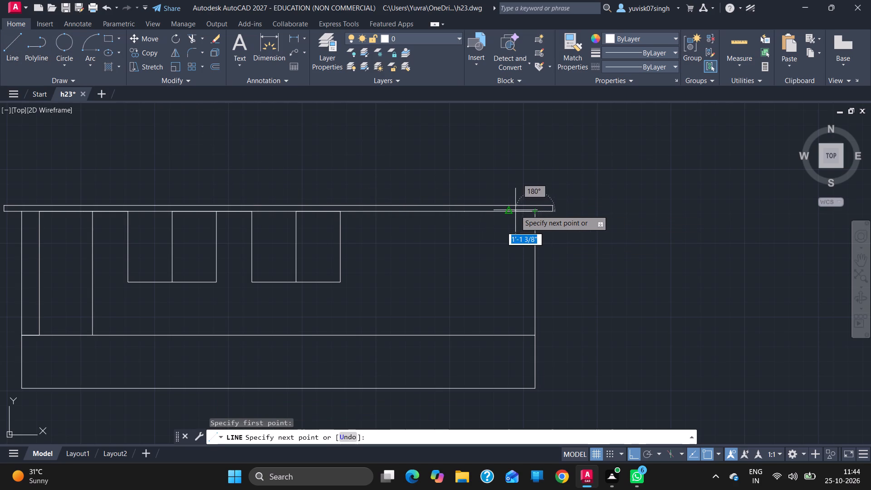
pyautogui.click(510, 210)
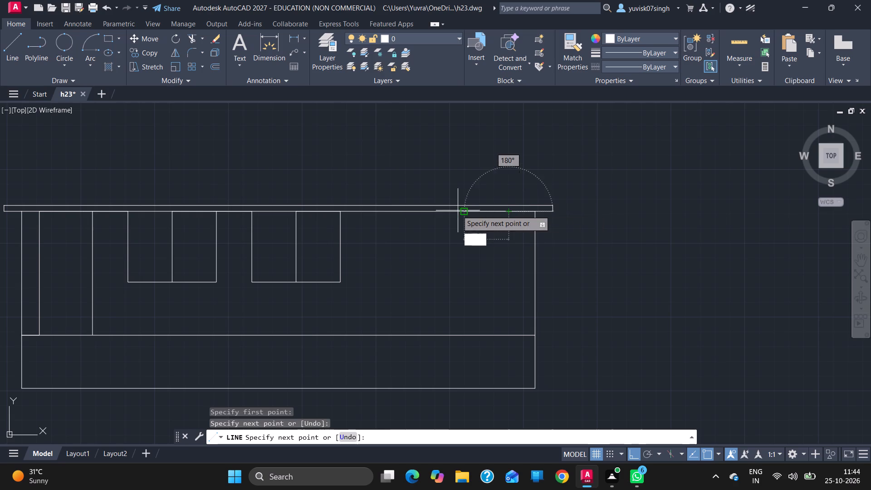
pyautogui.write("5'")
pyautogui.press('Return')
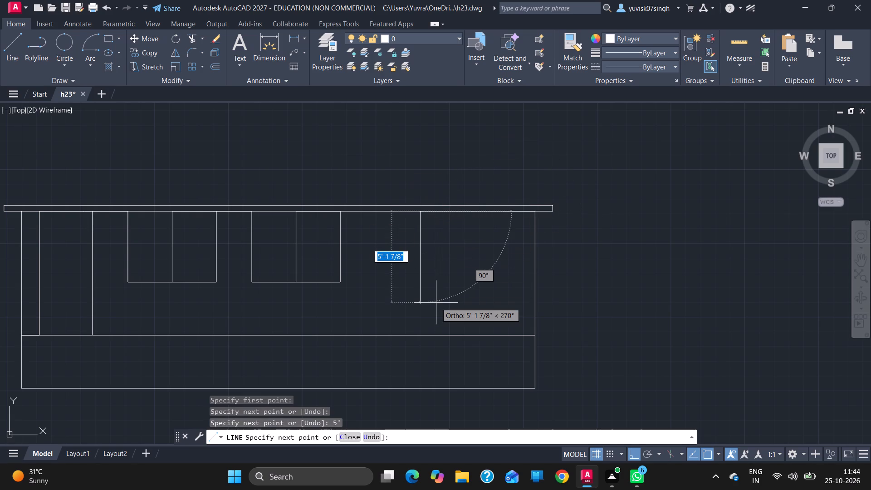
pyautogui.write("4'")
pyautogui.press('Return')
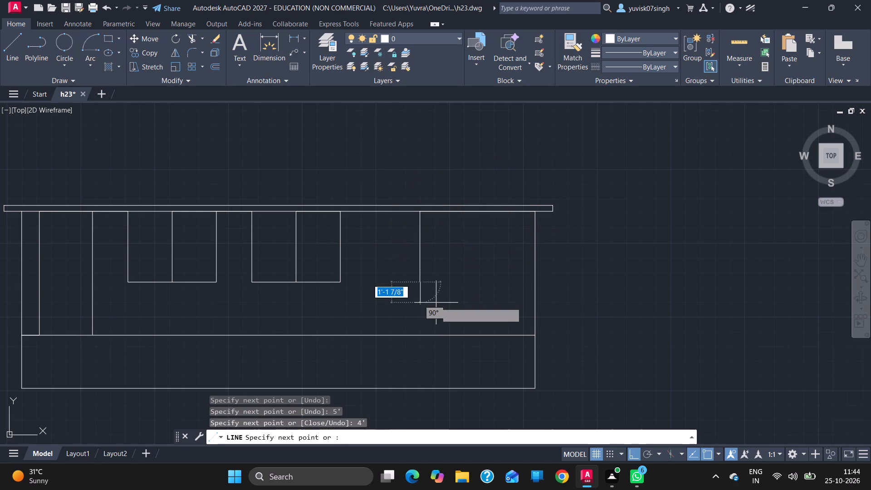
pyautogui.write("5'")
pyautogui.press('Return')
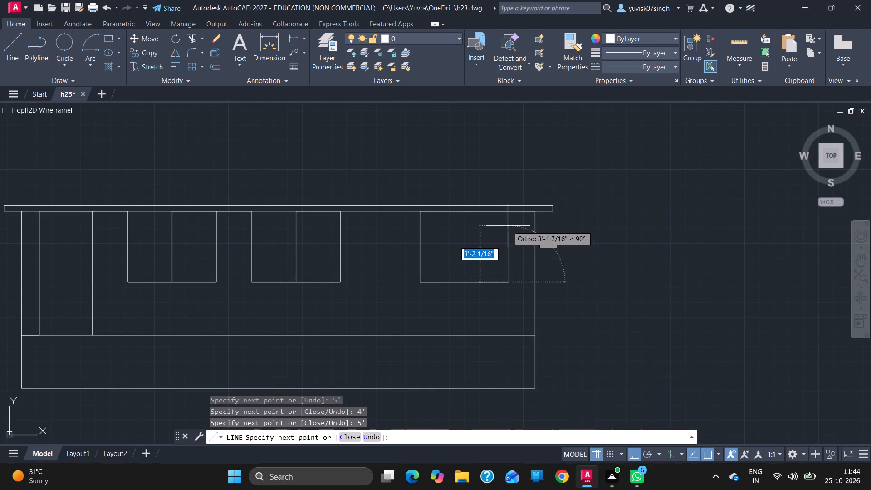
pyautogui.click(505, 213)
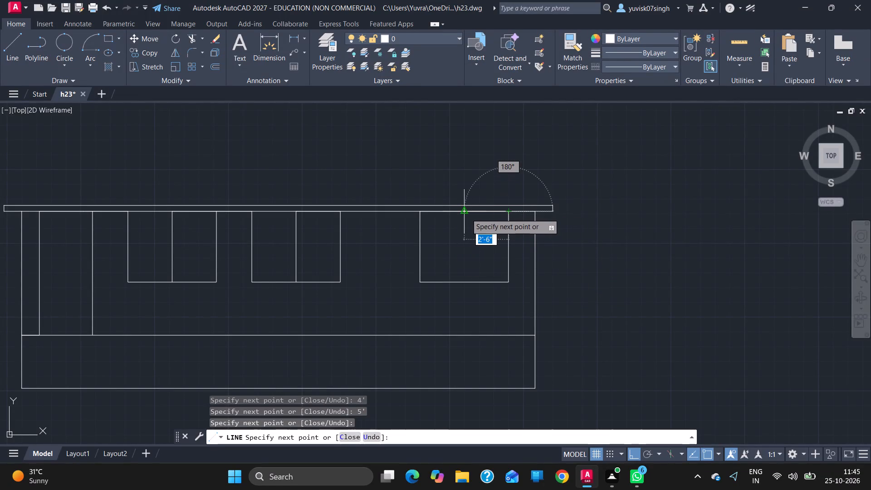
# Divide the third window with a vertical line from the midpoint of its top edge down to the sill.
pyautogui.moveTo(465, 213); pyautogui.dragTo(466, 284)
pyautogui.click(466, 284)
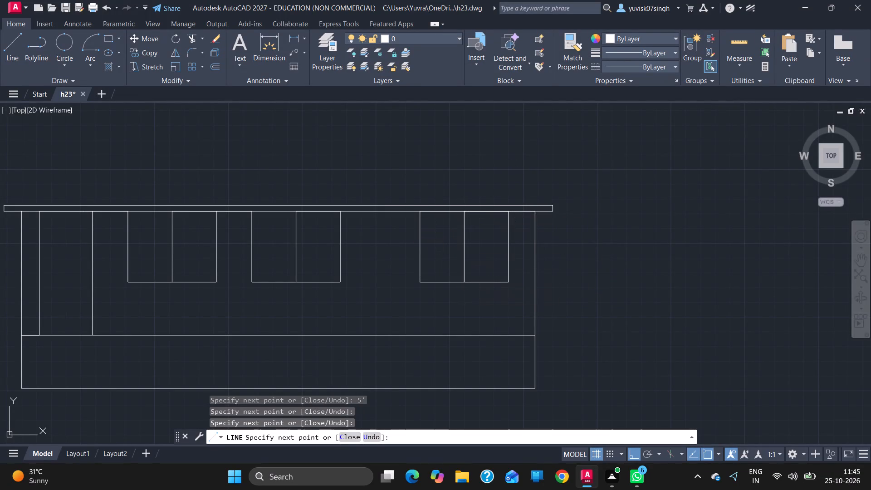
pyautogui.press('Escape')
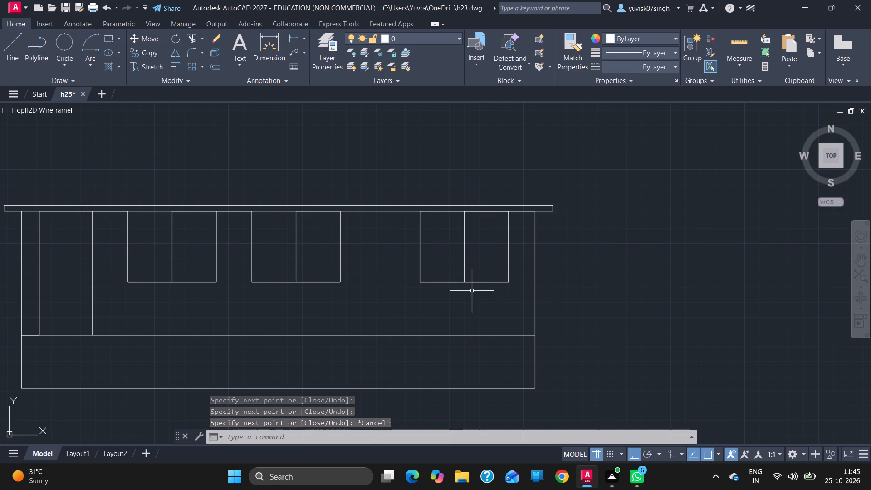
# Draw the parapet's left side from the slab's underside at the left wall, through the slab's top line and 3' upward.
pyautogui.keyDown('ctrl'); pyautogui.scroll(-1, 400, 294); pyautogui.keyUp('ctrl')
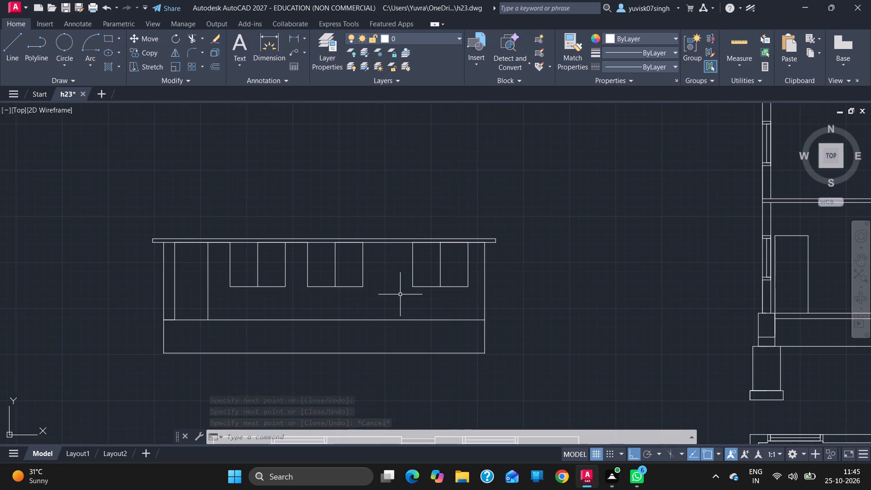
pyautogui.keyDown('ctrl'); pyautogui.scroll(-1, 400, 294); pyautogui.keyUp('ctrl')
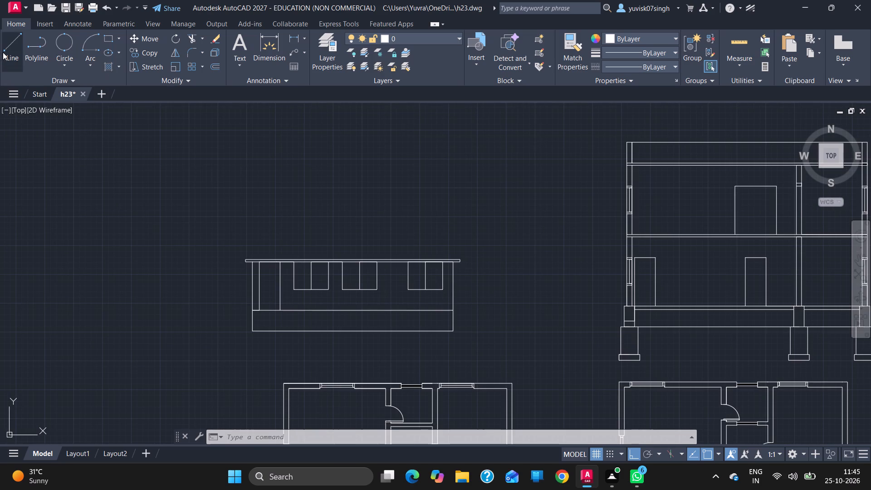
pyautogui.click(3, 52)
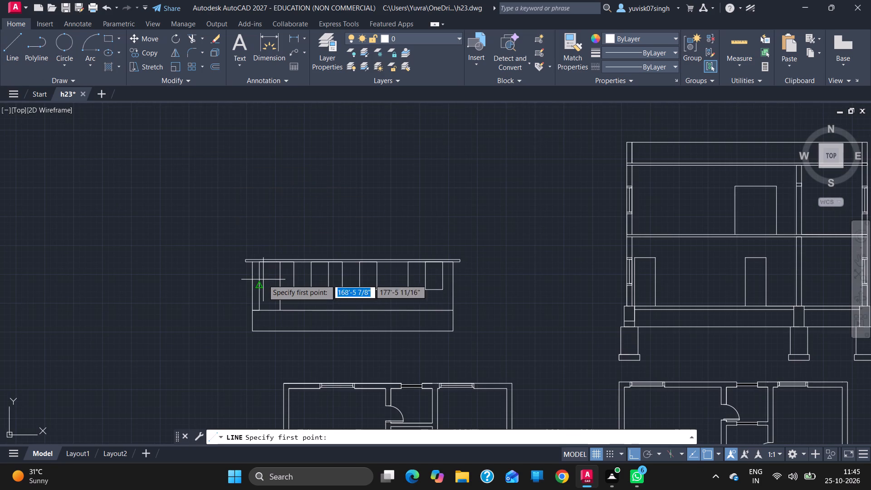
pyautogui.keyDown('ctrl'); pyautogui.scroll(2, 263, 279); pyautogui.keyUp('ctrl')
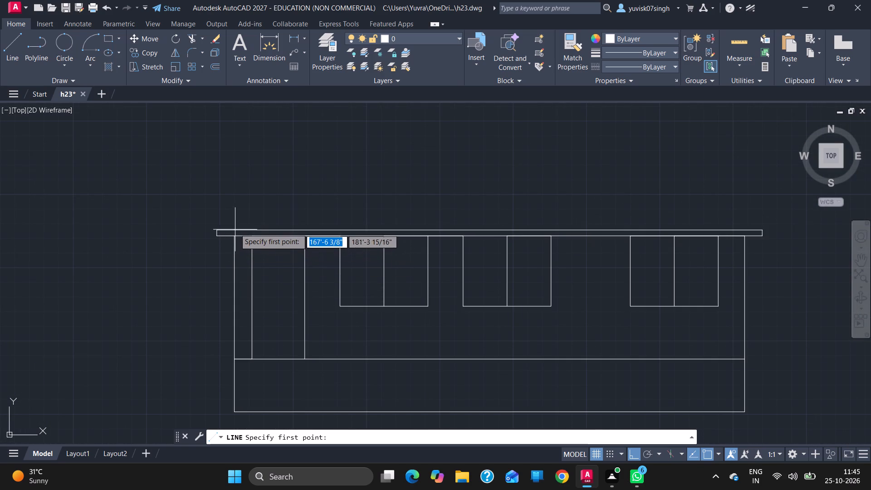
pyautogui.moveTo(233, 236); pyautogui.dragTo(233, 228)
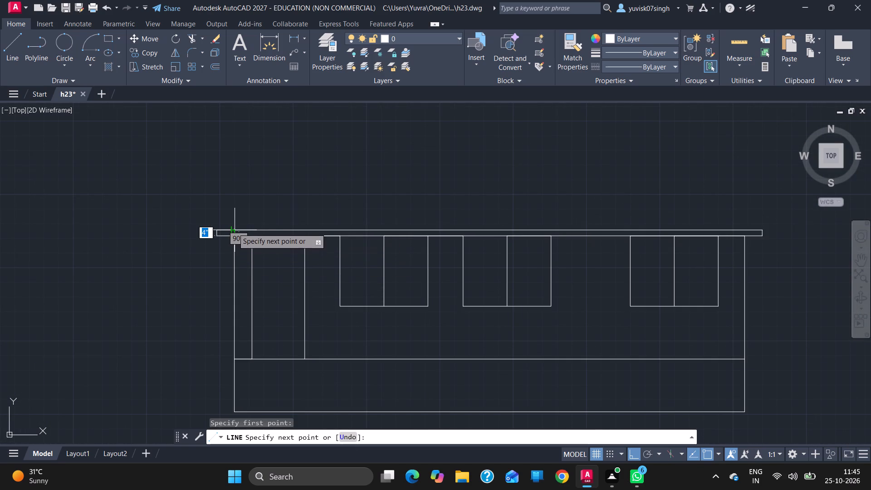
pyautogui.moveTo(233, 228); pyautogui.dragTo(233, 227)
pyautogui.moveTo(233, 227); pyautogui.dragTo(235, 191)
pyautogui.press('3')
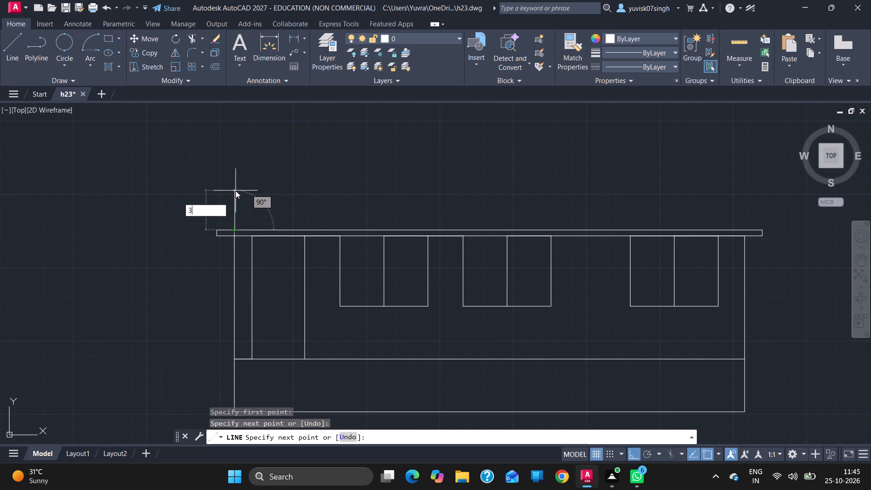
pyautogui.press("'")
pyautogui.press('Return')
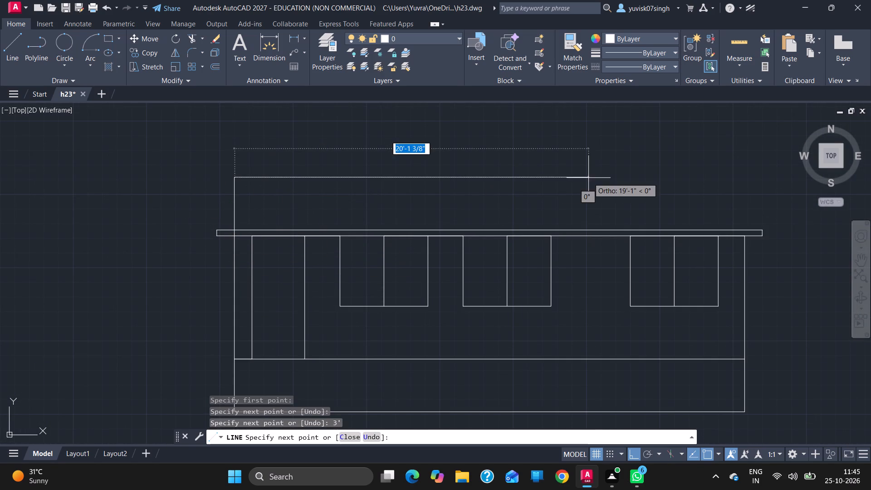
# Draw the parapet's top line in 25' and 4' segments, and bring its right side down to the slab's top line.
pyautogui.press('3')
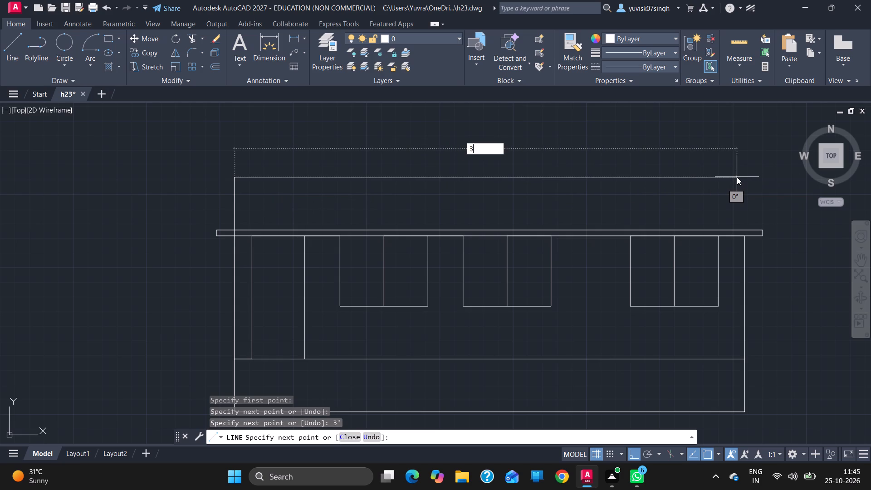
pyautogui.press('BackSpace')
pyautogui.press('2')
pyautogui.write("5'")
pyautogui.press('Return')
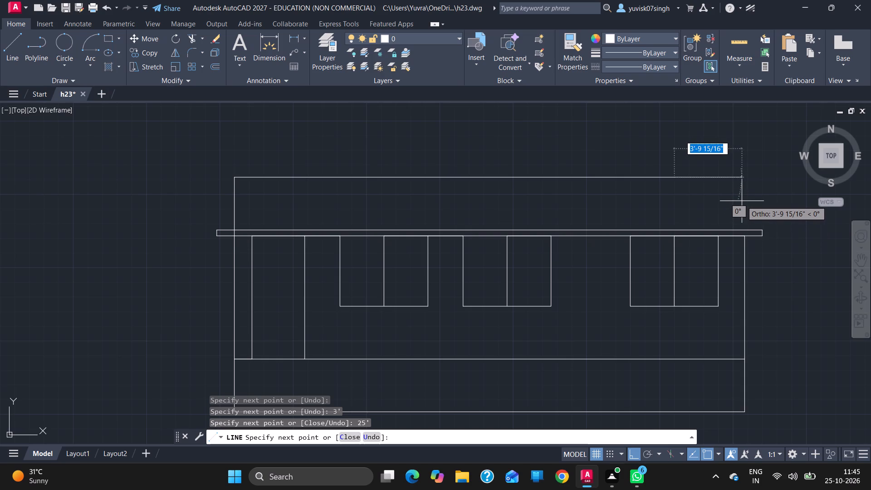
pyautogui.press('4')
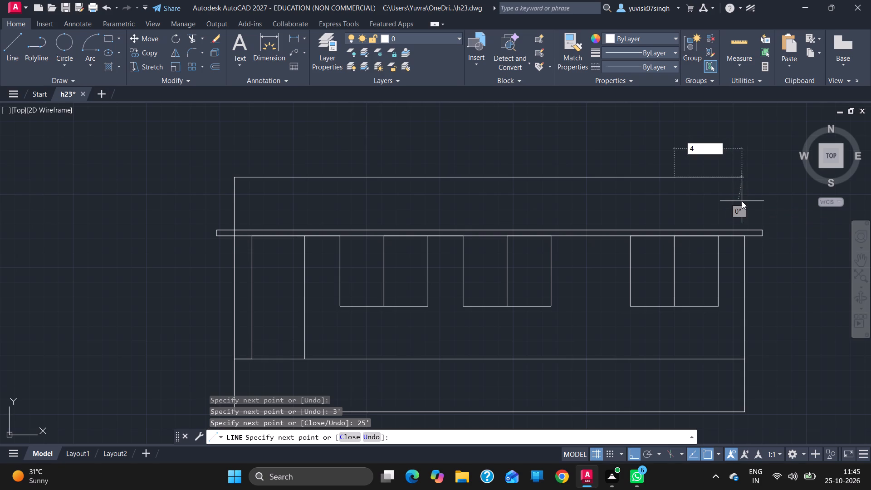
pyautogui.press("'")
pyautogui.press('Return')
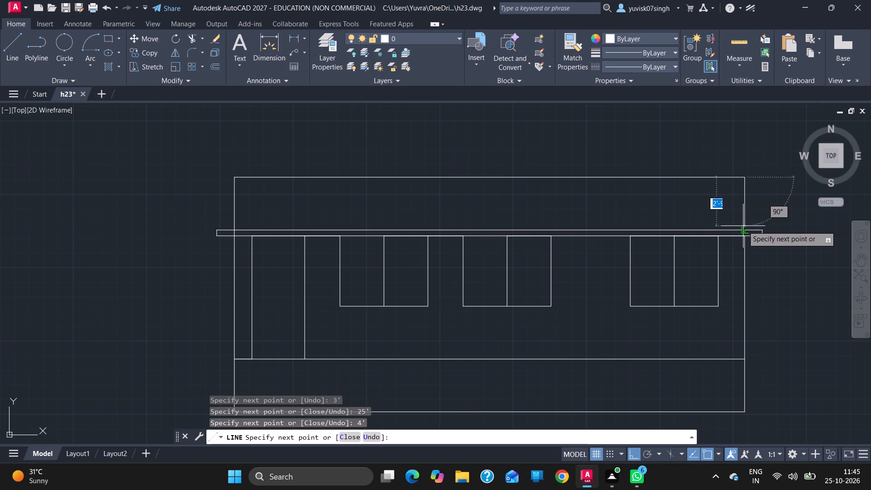
pyautogui.click(743, 228)
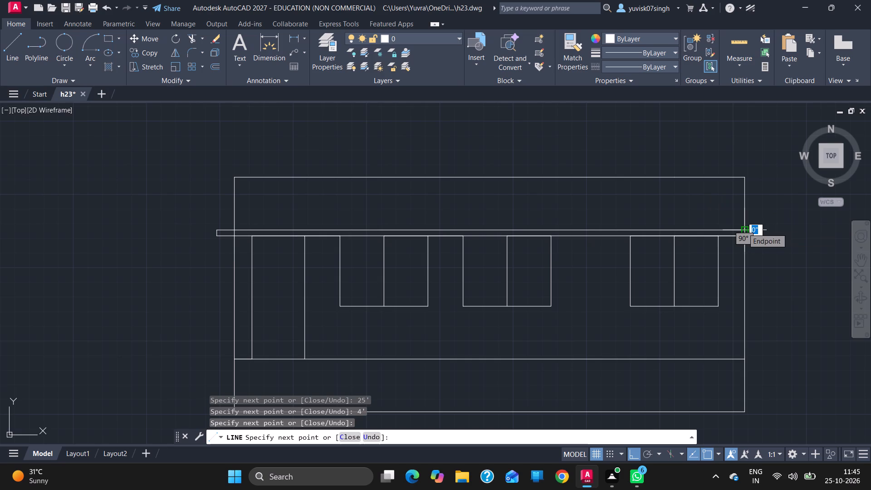
pyautogui.press('Escape')
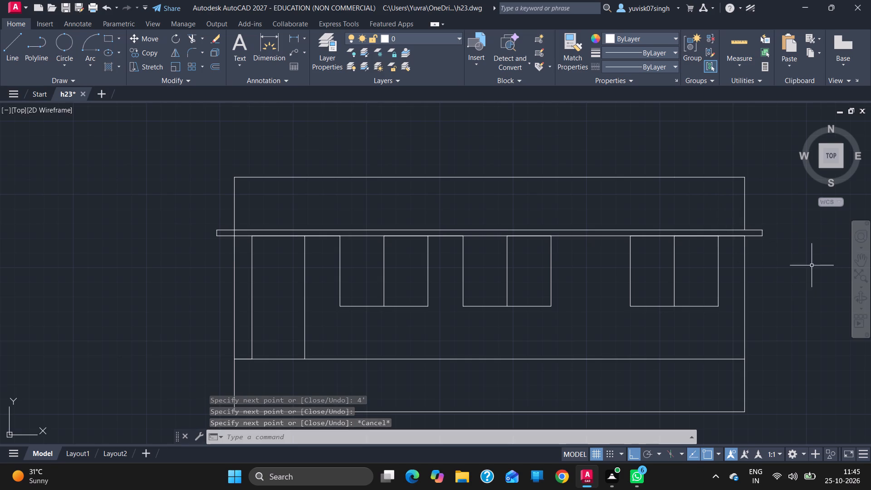
# Copy the door sides, three windows, floor line and slab underside lines upward, from the floor line's left end to the parapet's top-left corner.
pyautogui.click(855, 263)
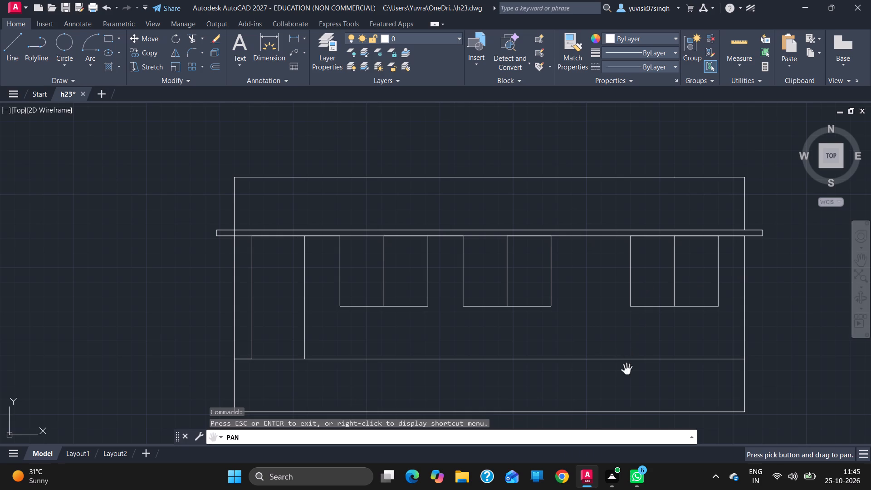
pyautogui.press('Escape')
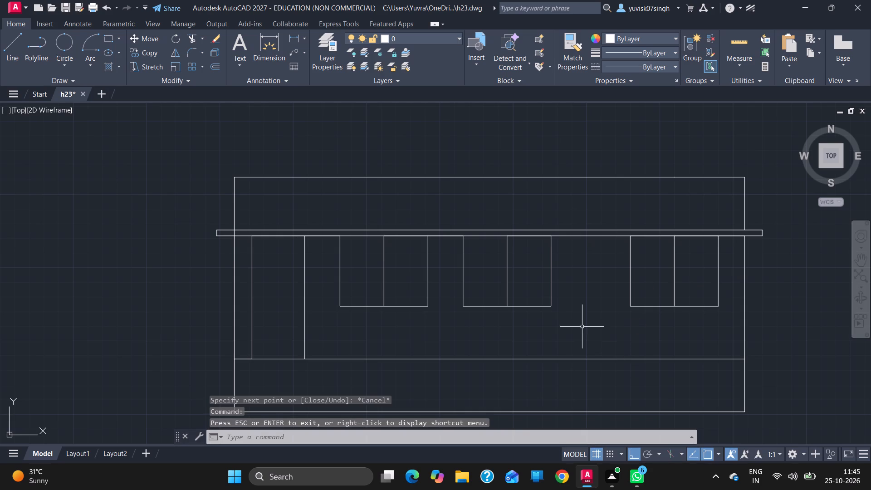
pyautogui.press('c')
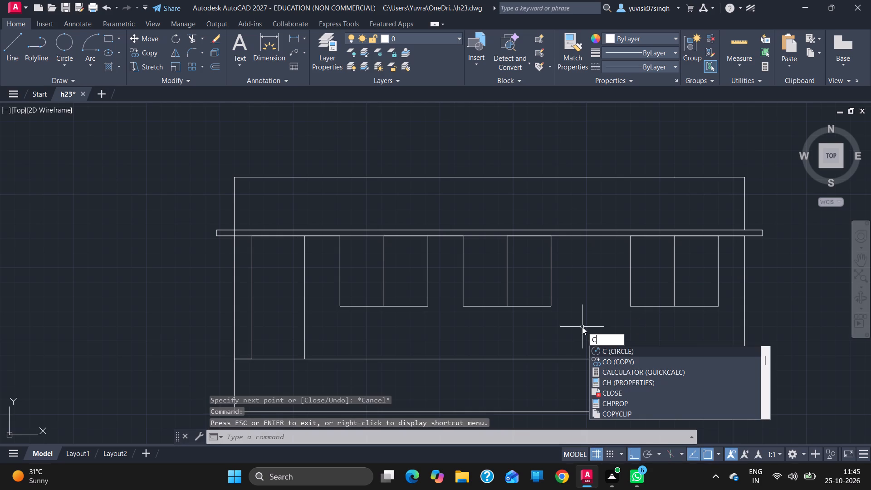
pyautogui.press('o')
pyautogui.press('Return')
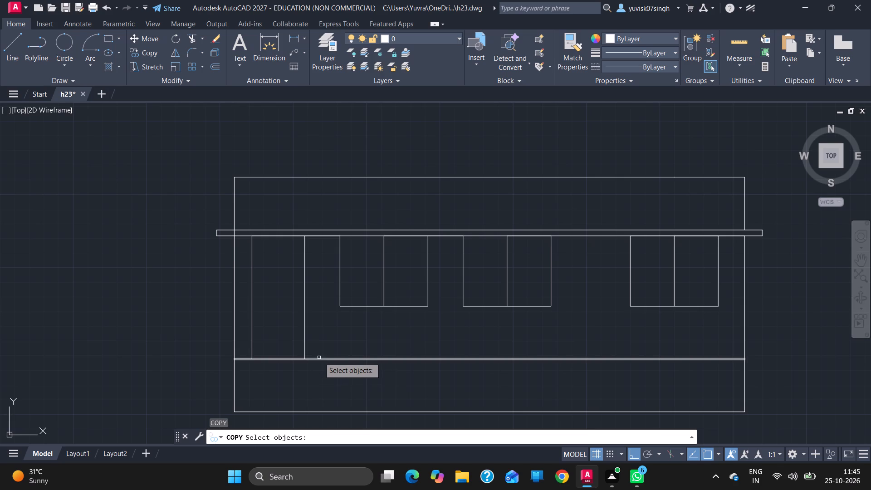
pyautogui.moveTo(321, 358); pyautogui.dragTo(303, 346)
pyautogui.click(303, 346)
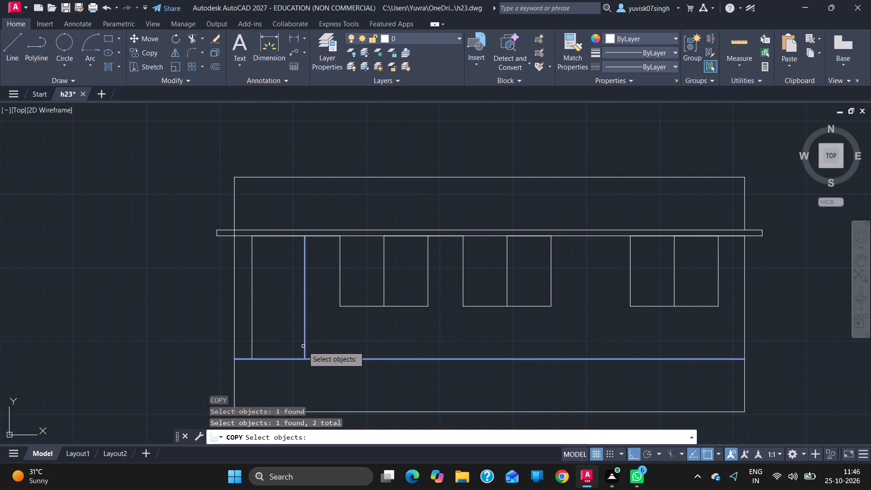
pyautogui.click(251, 333)
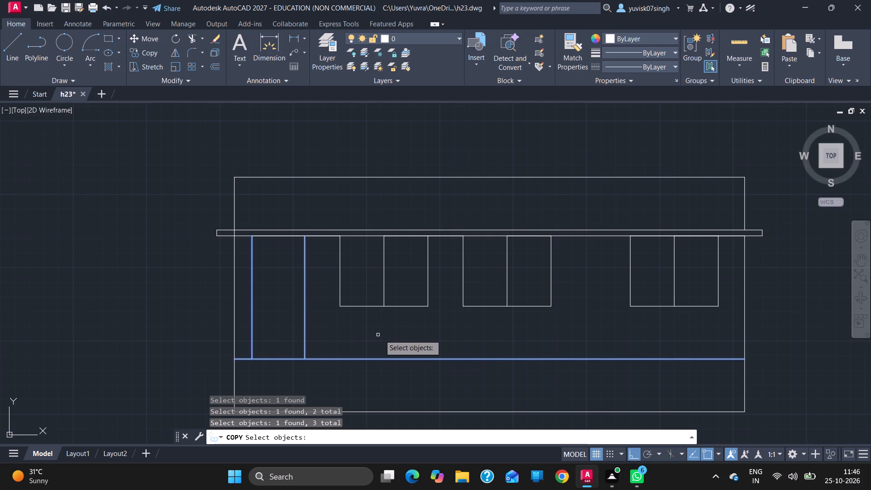
pyautogui.moveTo(380, 335); pyautogui.dragTo(597, 285)
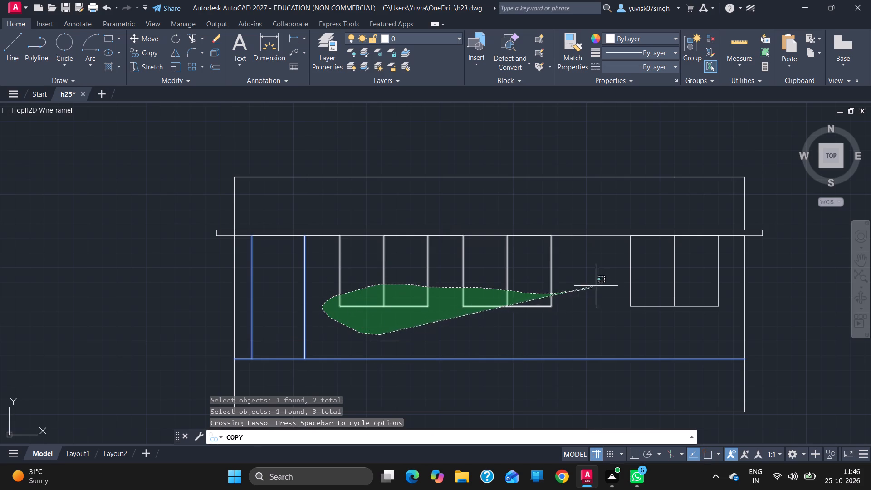
pyautogui.moveTo(597, 285); pyautogui.dragTo(693, 315)
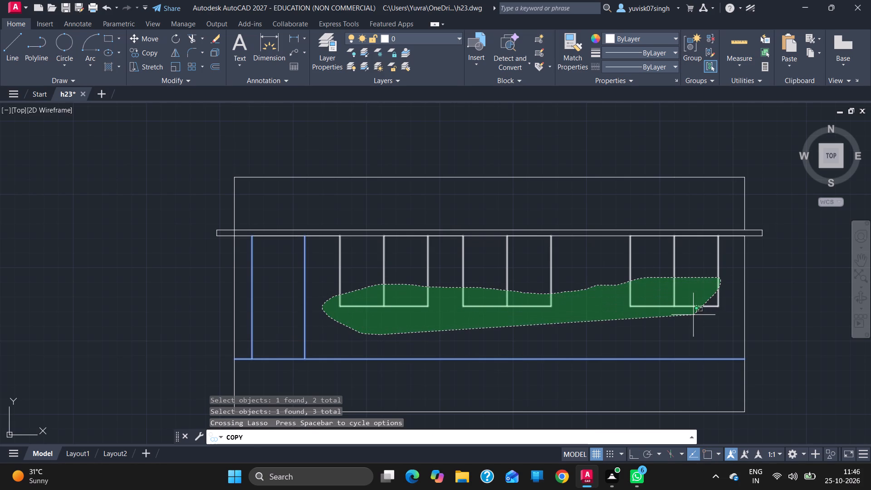
pyautogui.moveTo(693, 315); pyautogui.dragTo(693, 315)
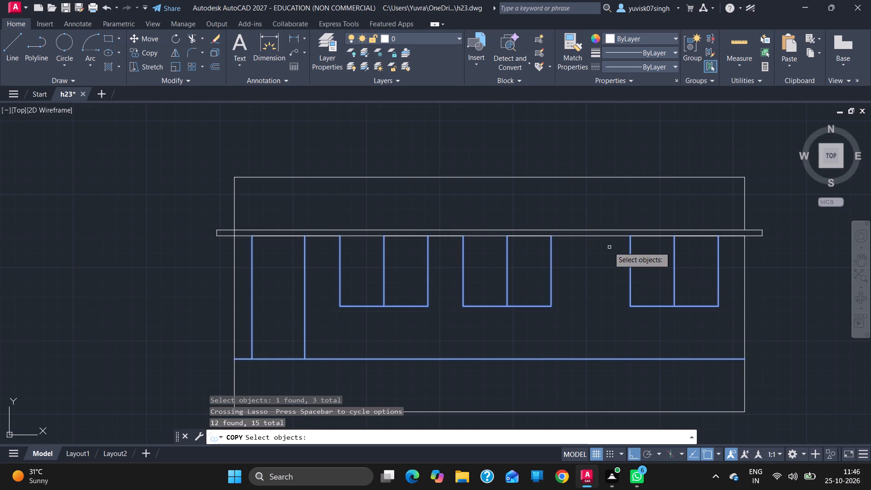
pyautogui.click(599, 235)
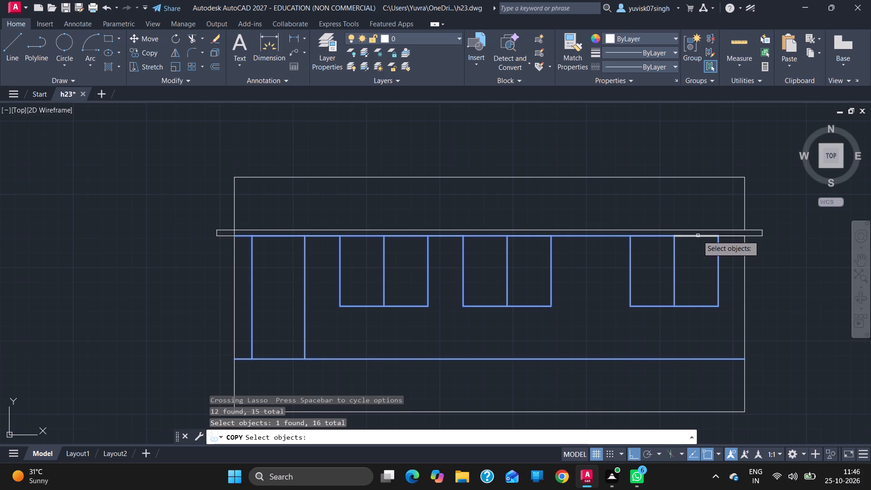
pyautogui.moveTo(698, 235); pyautogui.dragTo(732, 235)
pyautogui.click(732, 235)
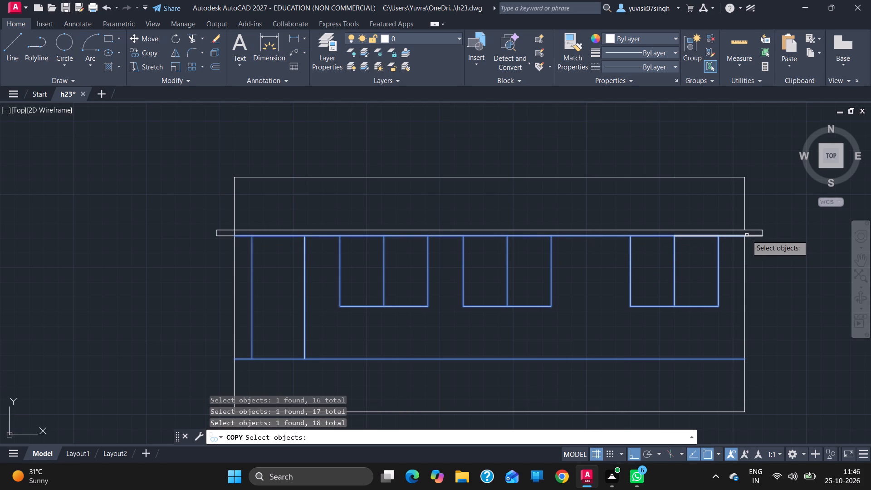
pyautogui.click(747, 235)
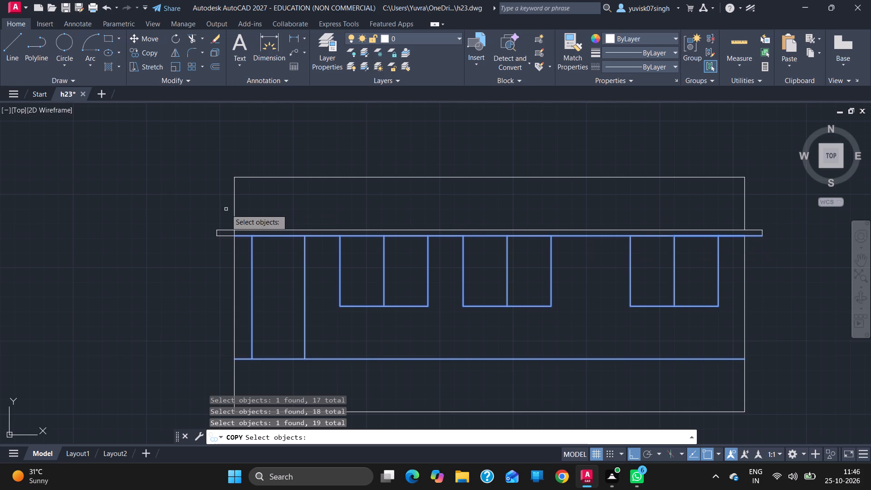
pyautogui.click(222, 235)
pyautogui.press('Return')
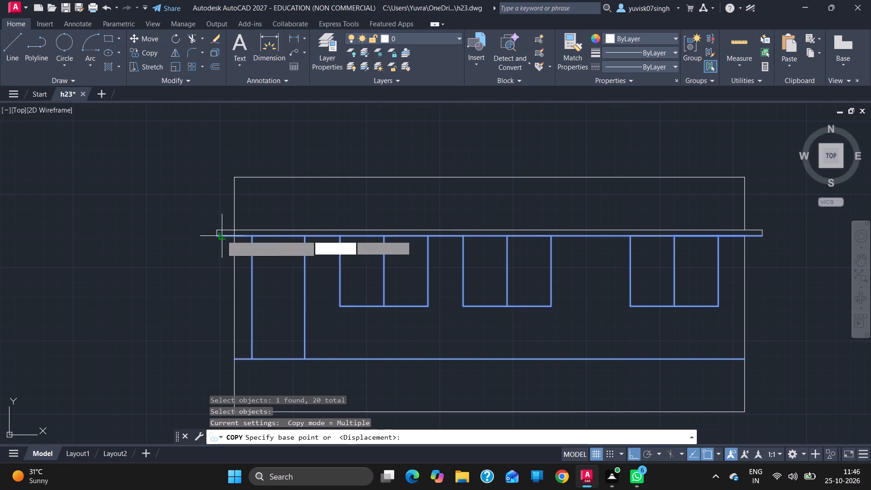
pyautogui.click(234, 357)
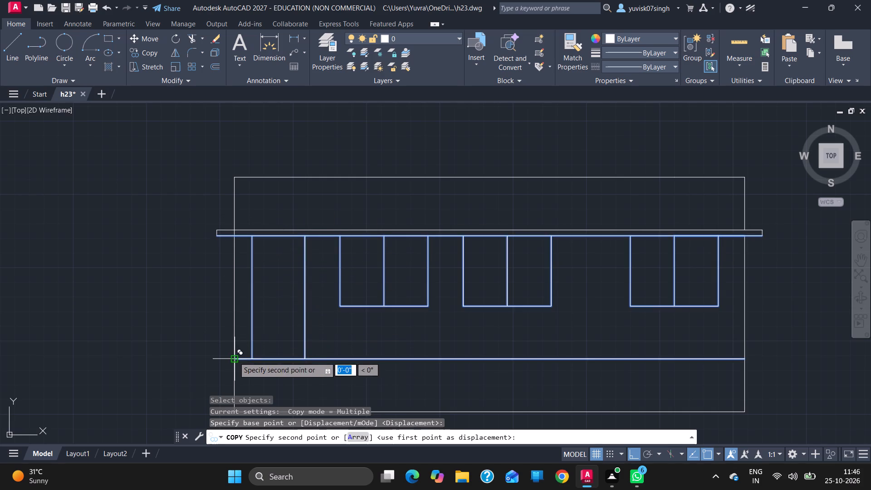
pyautogui.click(235, 176)
pyautogui.press('Escape')
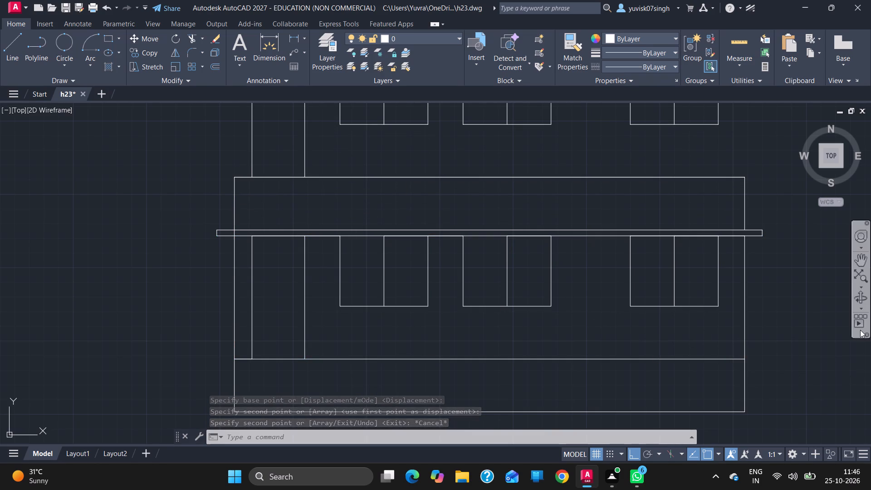
# Draw the upper storey's left wall line from the parapet's top-left corner up to the copied slab underside.
pyautogui.click(865, 265)
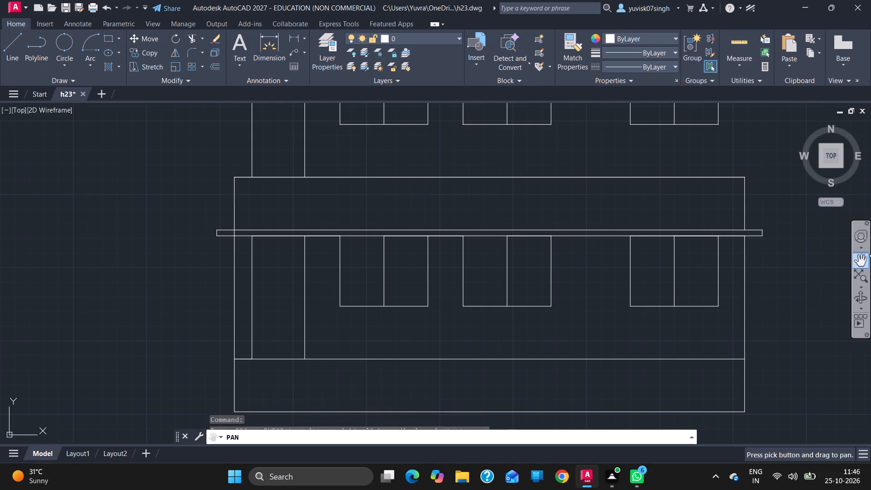
pyautogui.moveTo(597, 239); pyautogui.dragTo(577, 292)
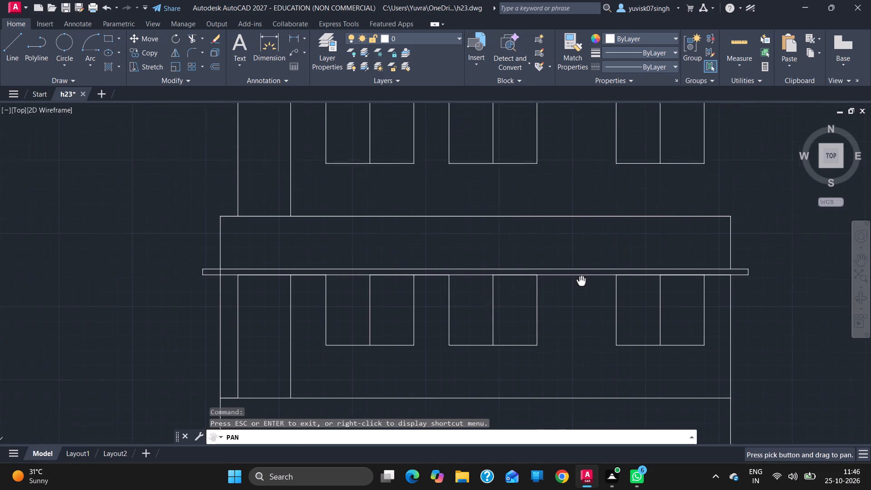
pyautogui.moveTo(577, 292); pyautogui.dragTo(529, 401)
pyautogui.press('Escape')
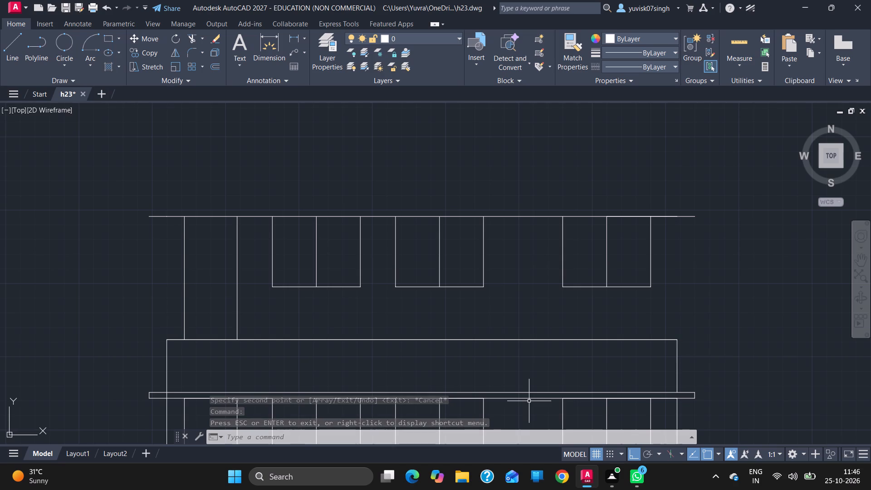
pyautogui.click(10, 66)
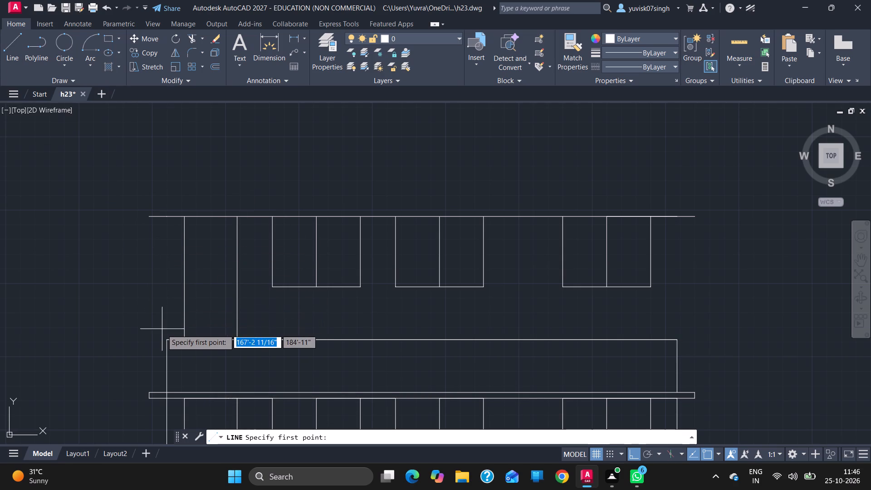
pyautogui.moveTo(165, 339); pyautogui.dragTo(172, 218)
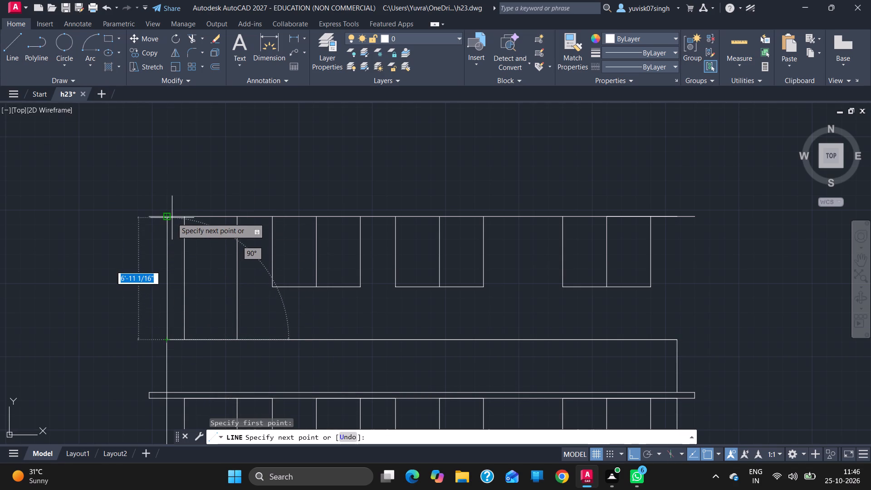
pyautogui.click(168, 217)
pyautogui.press('Escape')
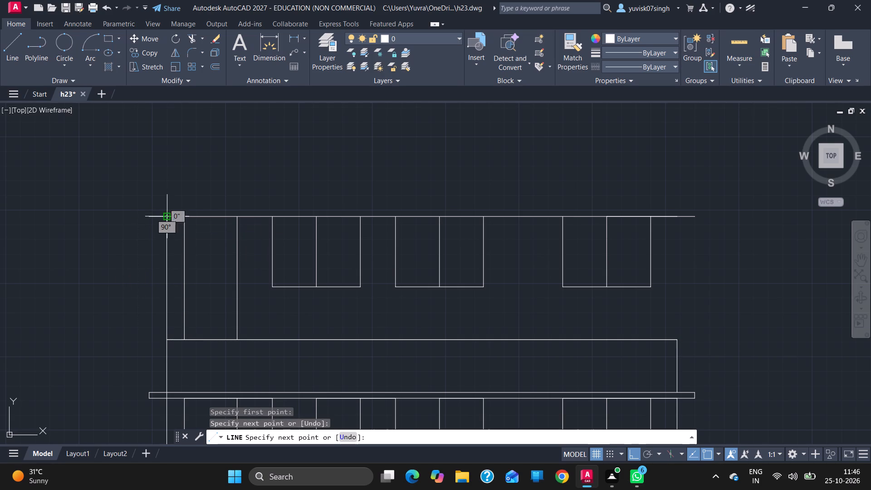
# Draw the upper storey's right wall line from the parapet's top-right corner up to the slab underside line.
pyautogui.click(5, 39)
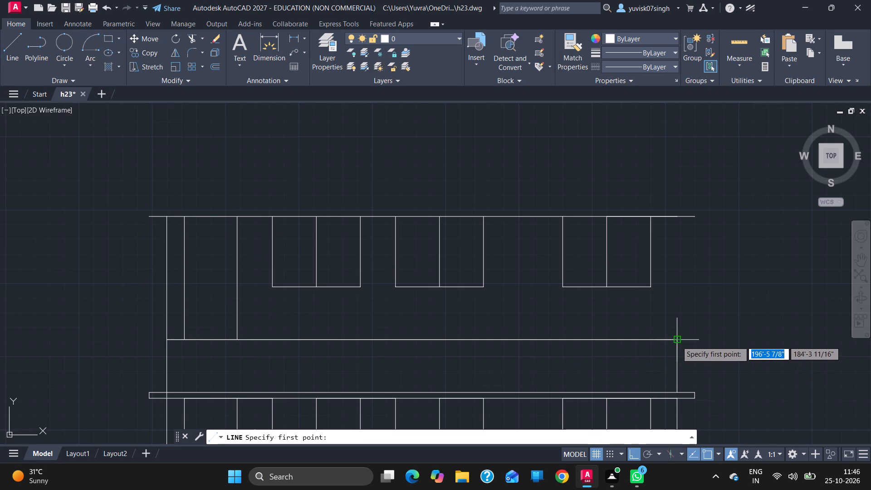
pyautogui.moveTo(677, 338); pyautogui.dragTo(679, 228)
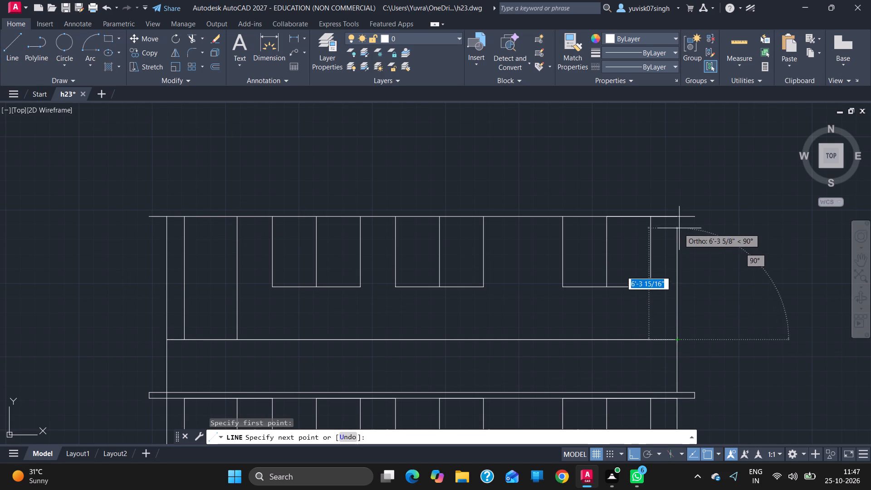
pyautogui.moveTo(679, 228); pyautogui.dragTo(678, 183)
pyautogui.click(679, 216)
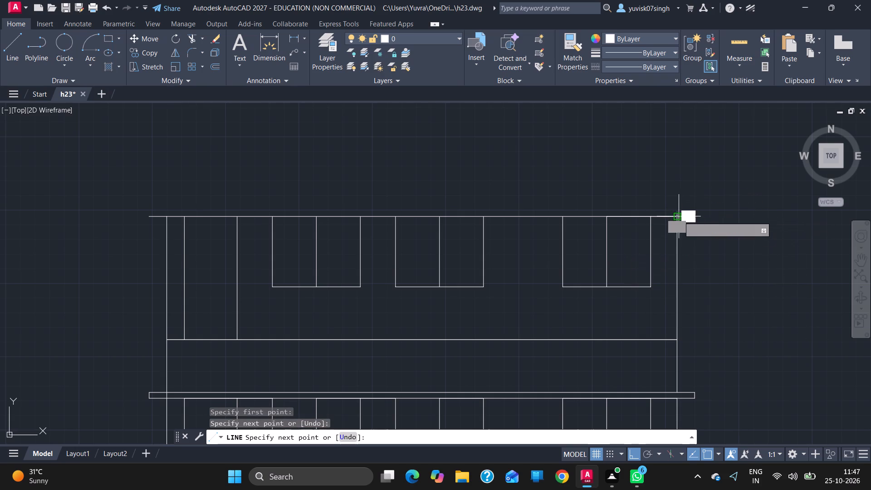
# Complete the upper slab outline from the underside's right end: 4" up, top line in 29' and 2' segments, and the left side down.
pyautogui.moveTo(695, 218); pyautogui.dragTo(694, 202)
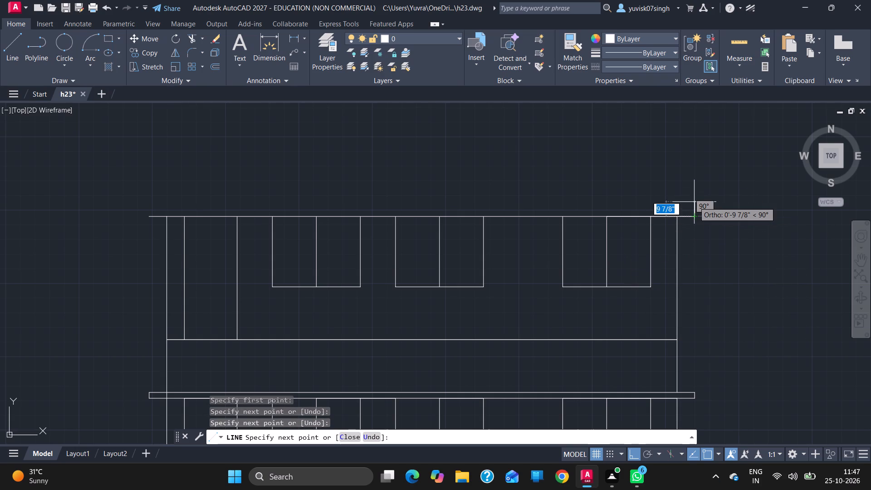
pyautogui.press('4')
pyautogui.press('Return')
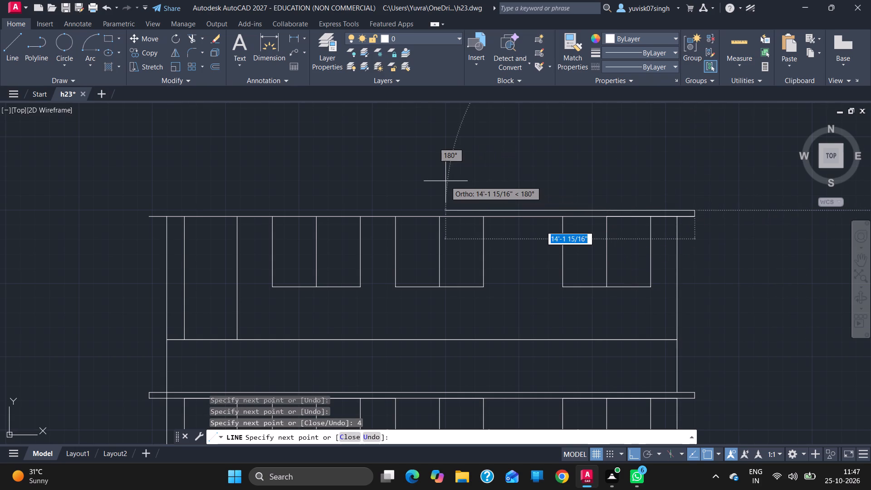
pyautogui.write("29'")
pyautogui.press('Return')
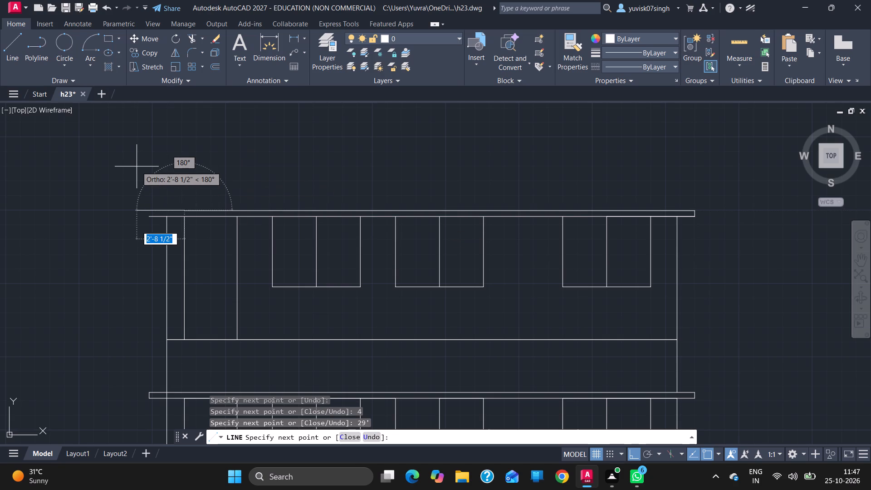
pyautogui.write("2'")
pyautogui.press('Return')
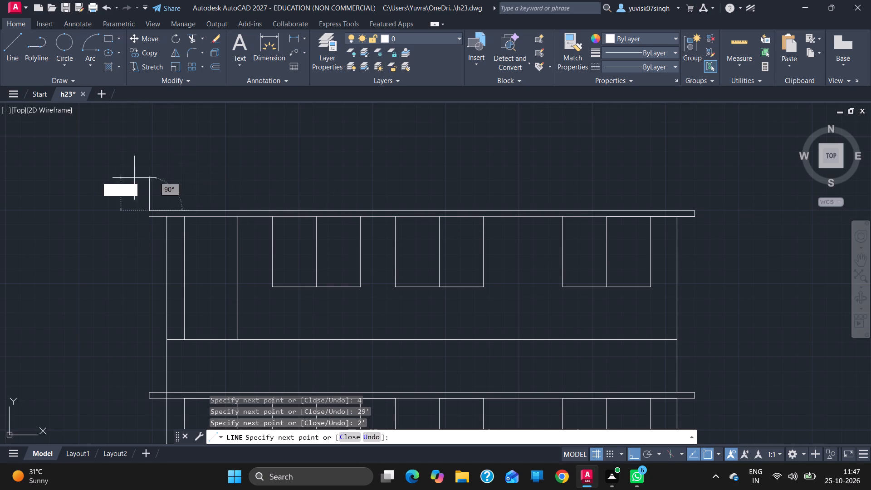
pyautogui.click(147, 214)
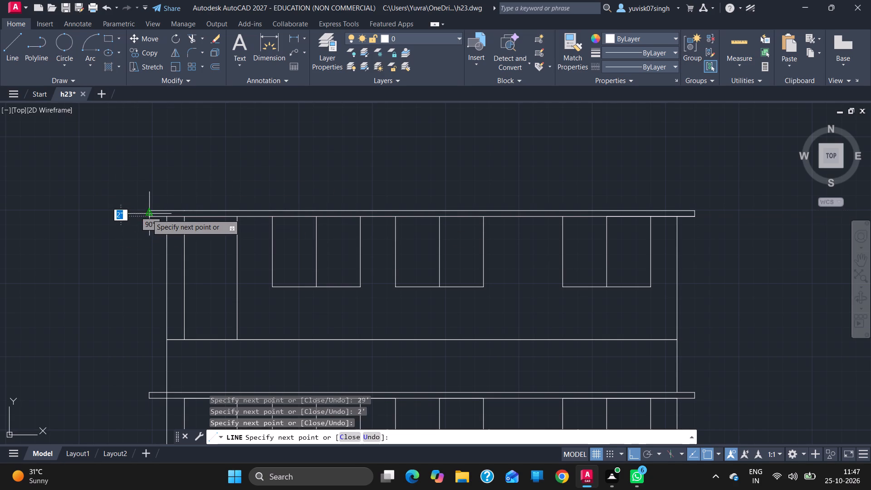
pyautogui.press('Escape')
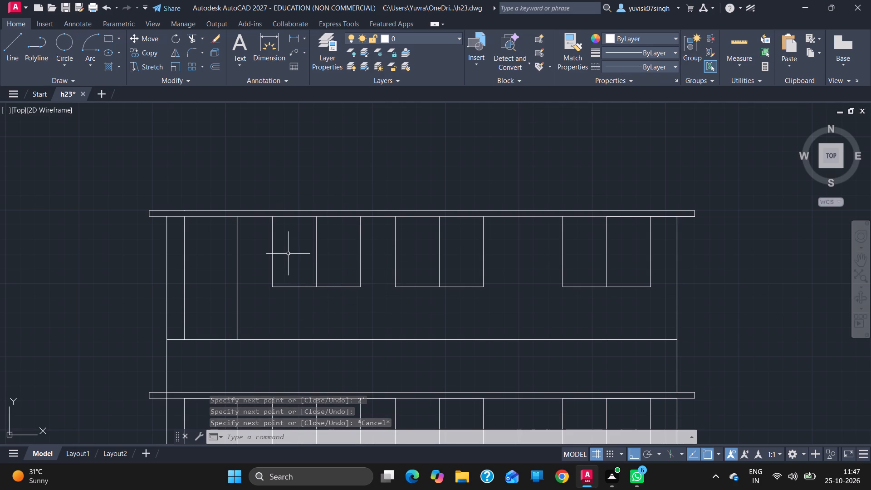
# Draw a line 3' up the left wall from the upper storey's floor line, and across to the right wall.
pyautogui.click(5, 46)
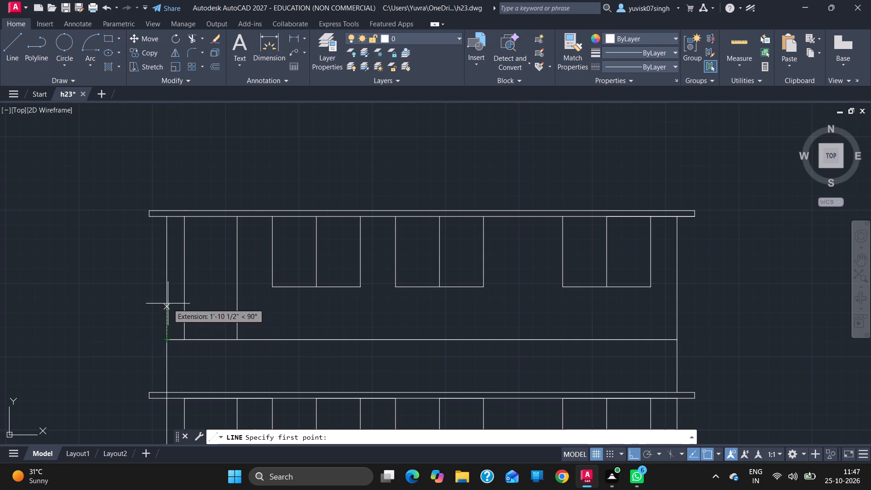
pyautogui.click(169, 342)
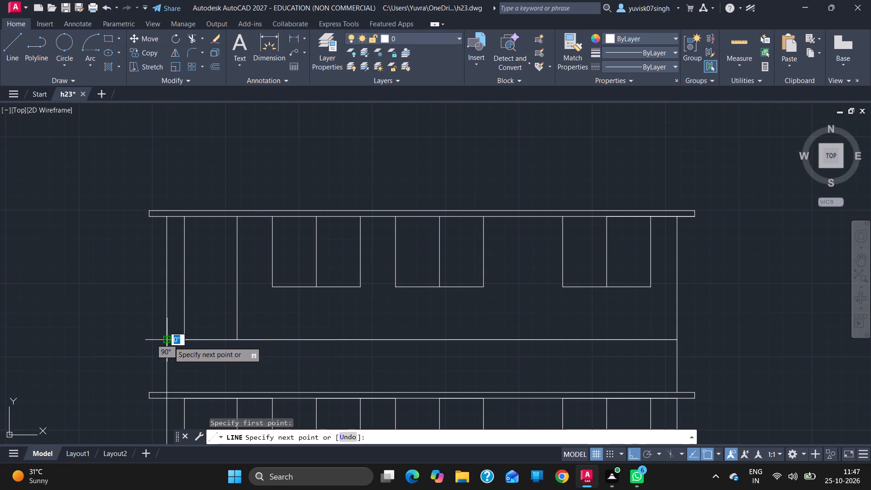
pyautogui.write("3'")
pyautogui.press('Return')
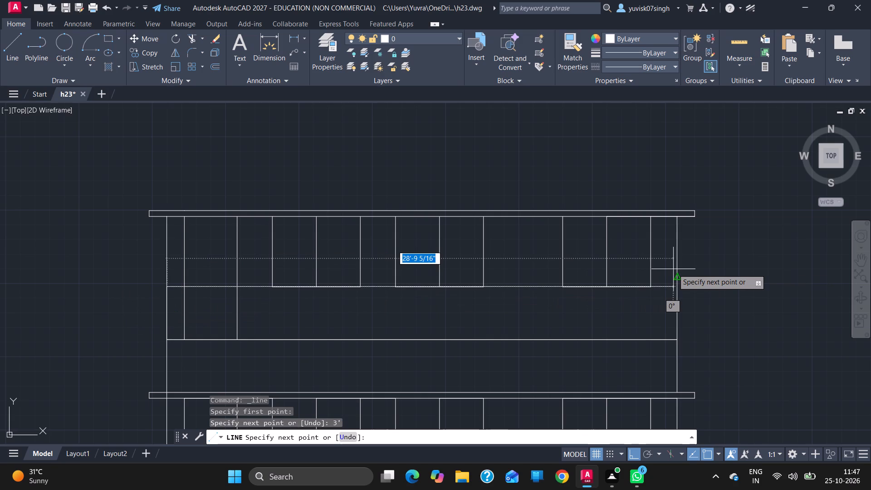
pyautogui.click(680, 287)
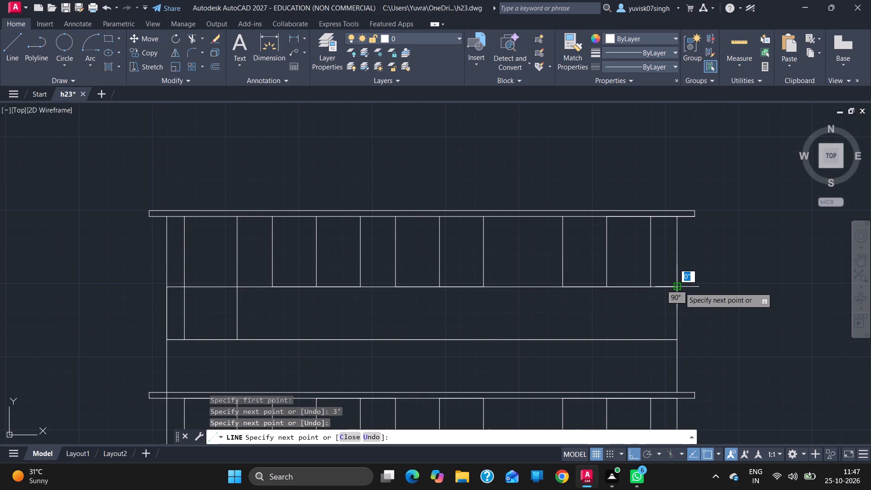
pyautogui.press('Escape')
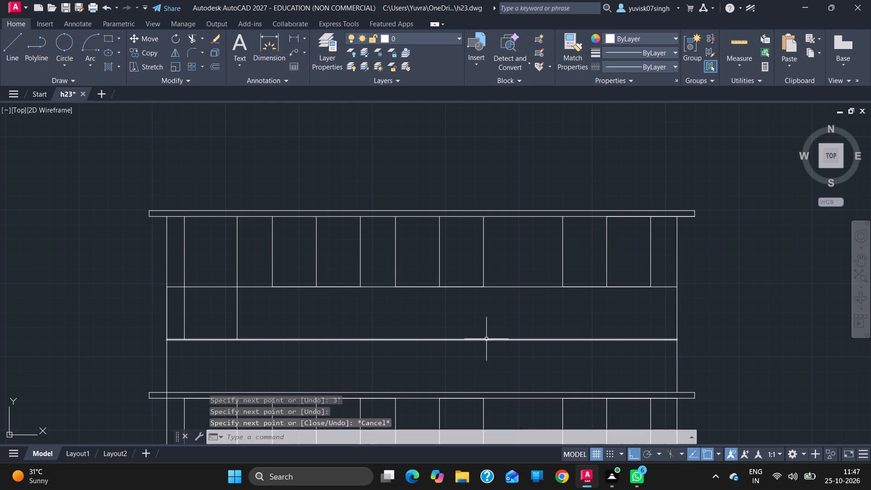
# Offset the new horizontal line 5" downward and the upper storey's floor line 5" upward.
pyautogui.press('o')
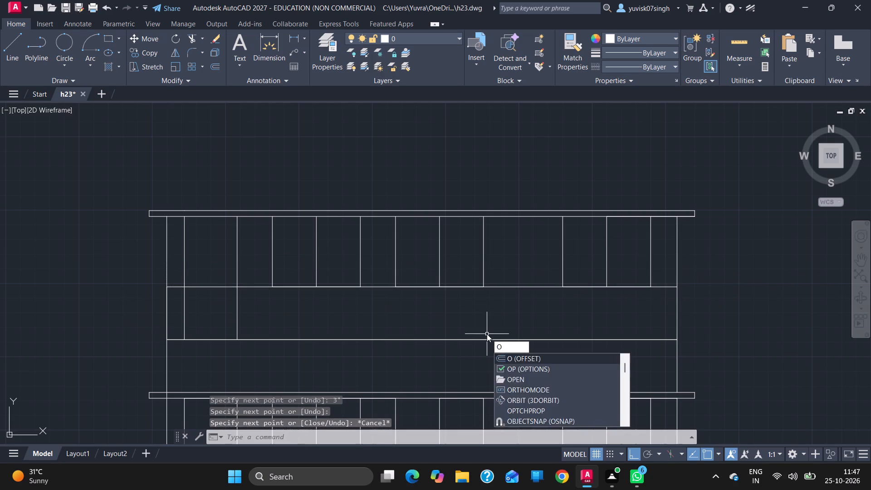
pyautogui.press('Return')
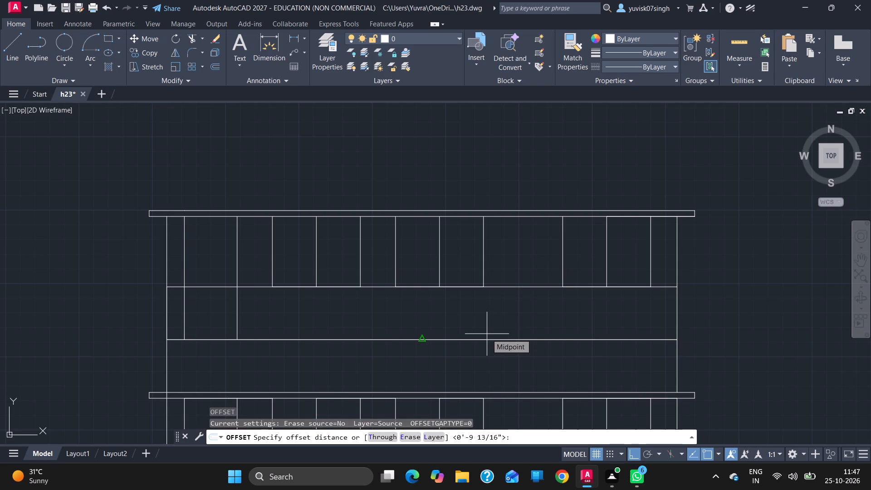
pyautogui.press('5')
pyautogui.press('Return')
pyautogui.moveTo(499, 287); pyautogui.dragTo(500, 300)
pyautogui.moveTo(500, 300); pyautogui.dragTo(493, 332)
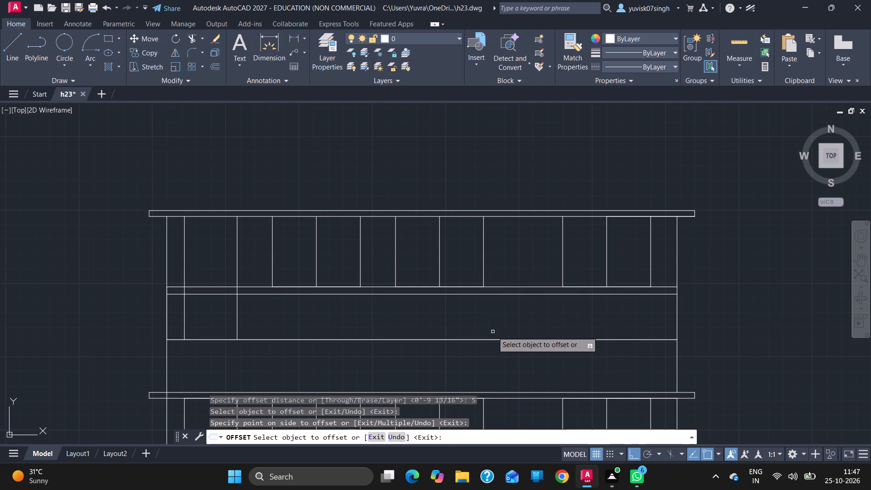
pyautogui.moveTo(493, 332); pyautogui.dragTo(499, 343)
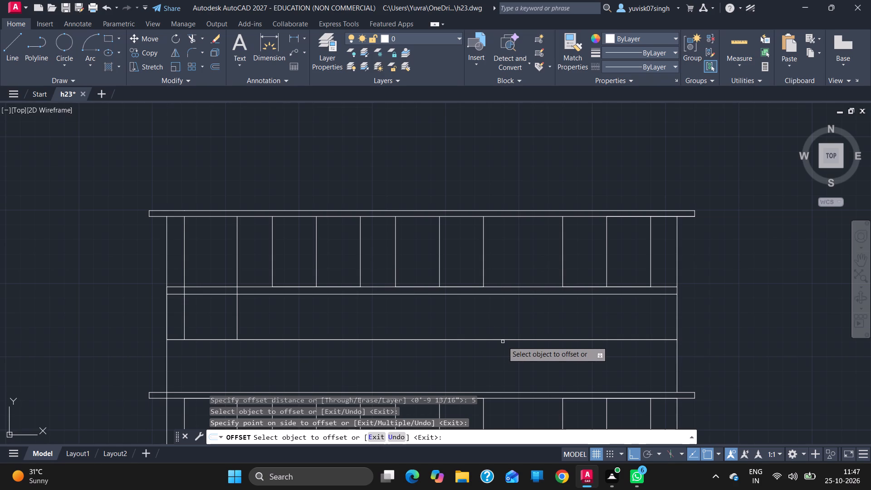
pyautogui.click(503, 339)
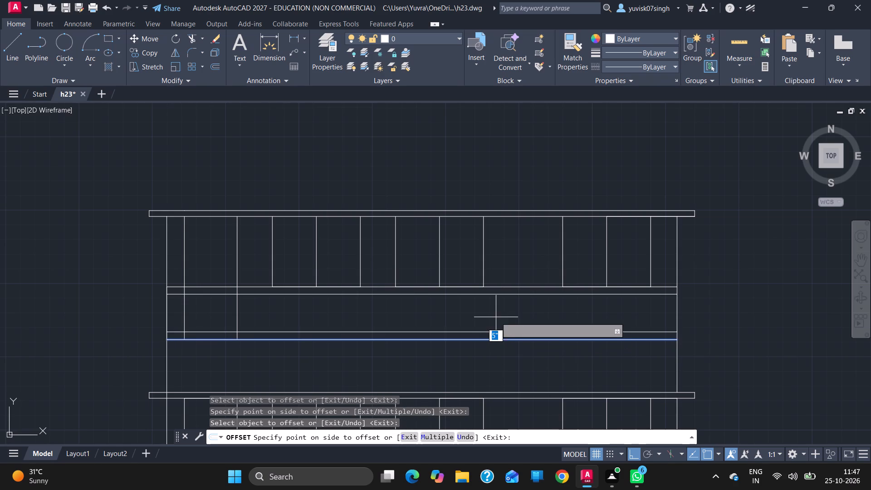
pyautogui.click(496, 317)
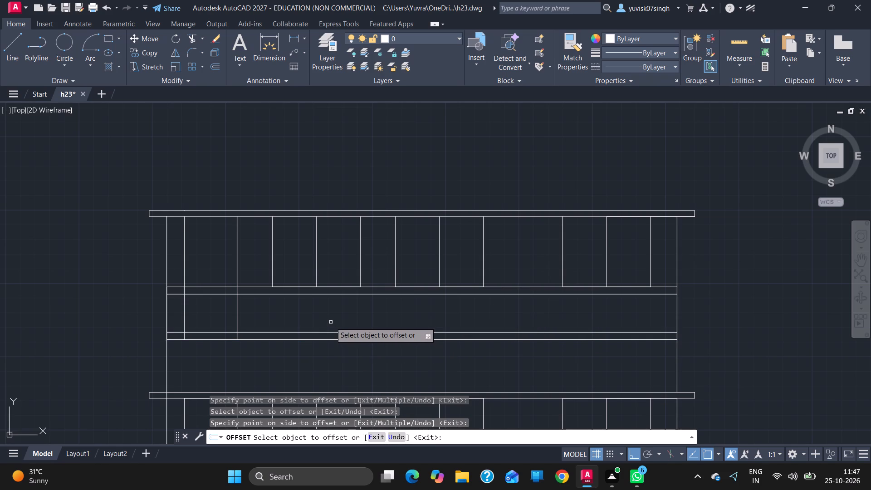
pyautogui.press('Escape')
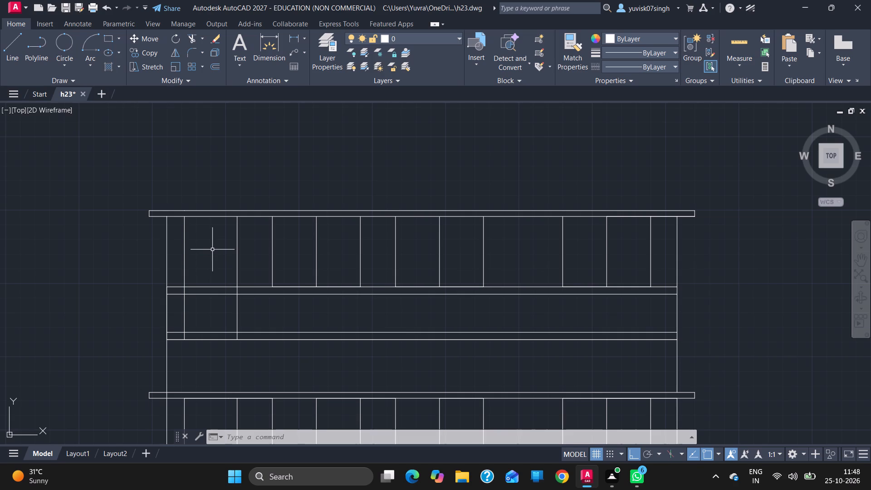
# Start a hatch and choose the BOX pattern for it.
pyautogui.click(14, 51)
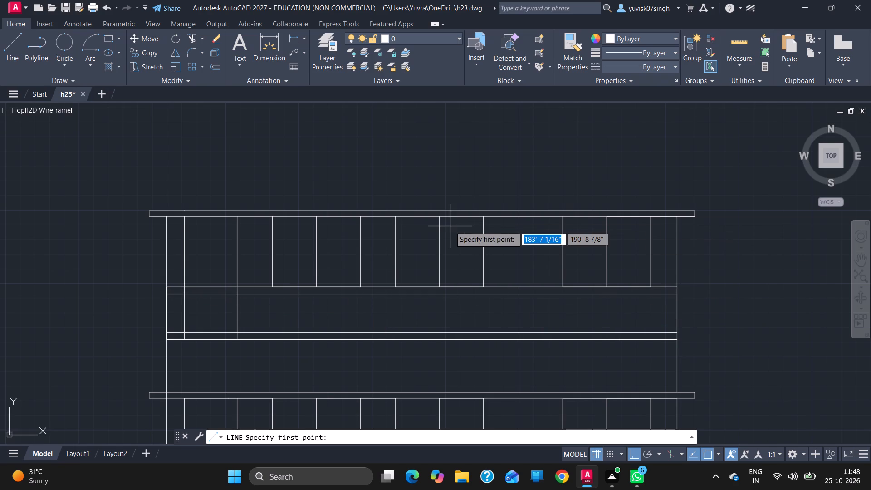
pyautogui.press('Escape')
pyautogui.press('h')
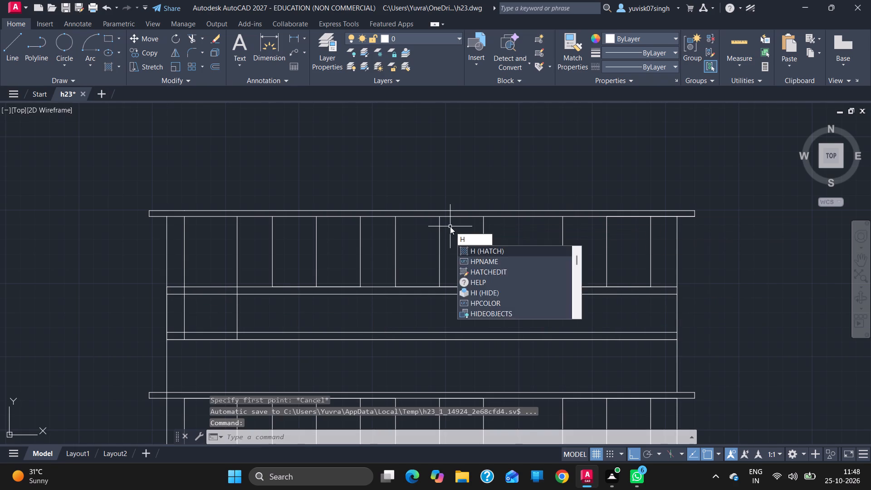
pyautogui.press('Return')
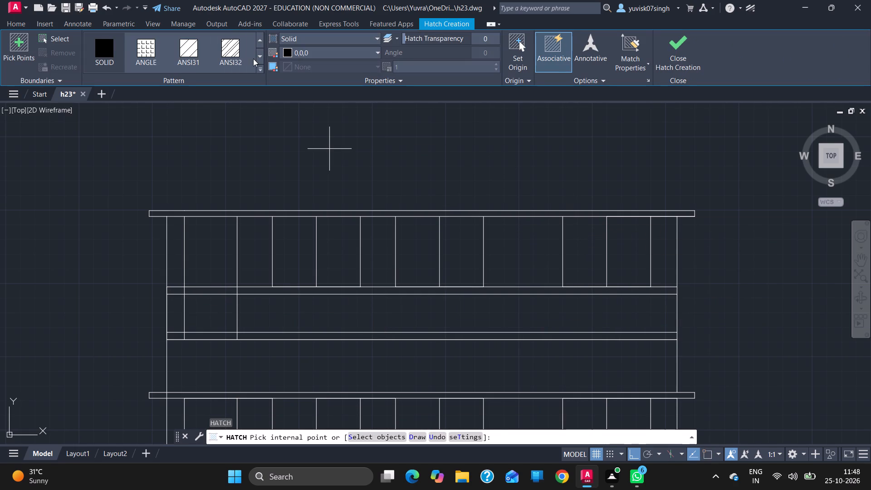
pyautogui.click(258, 57)
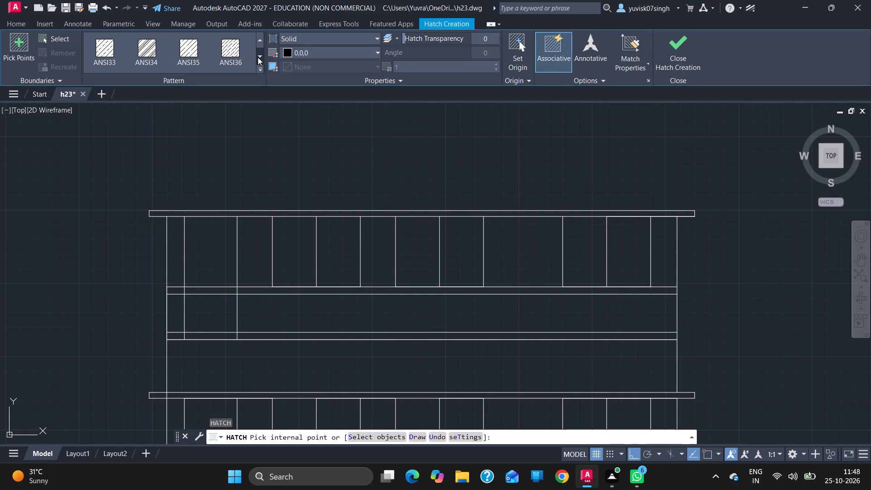
pyautogui.click(258, 57)
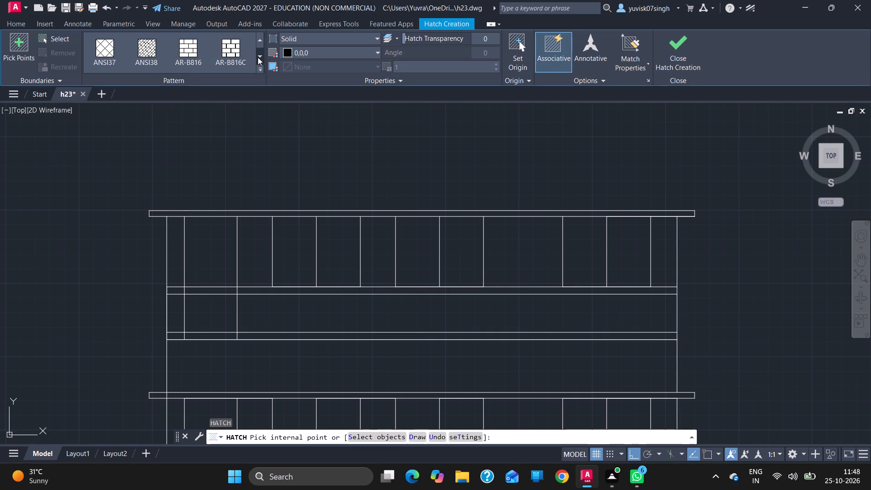
pyautogui.click(258, 57)
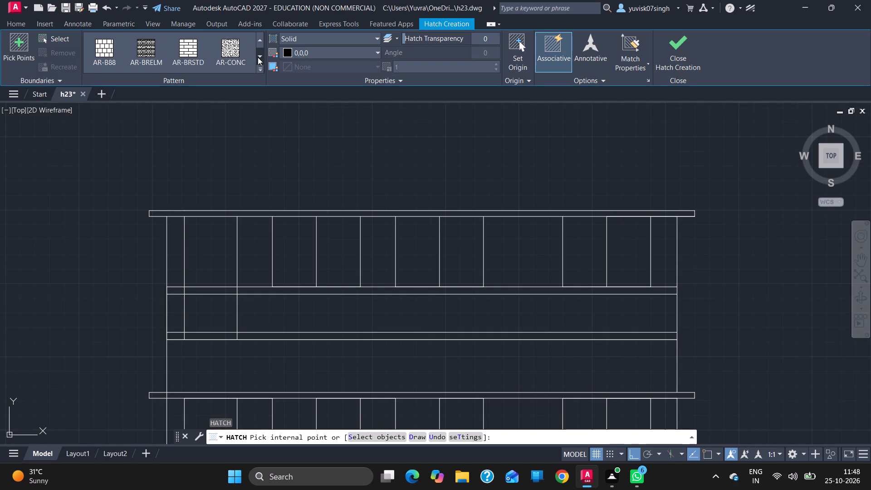
pyautogui.click(258, 57)
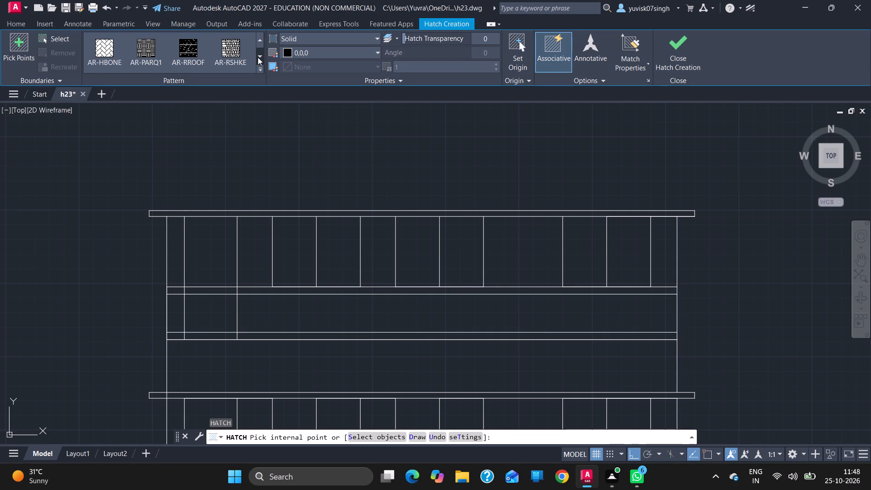
pyautogui.click(258, 57)
pyautogui.click(258, 57)
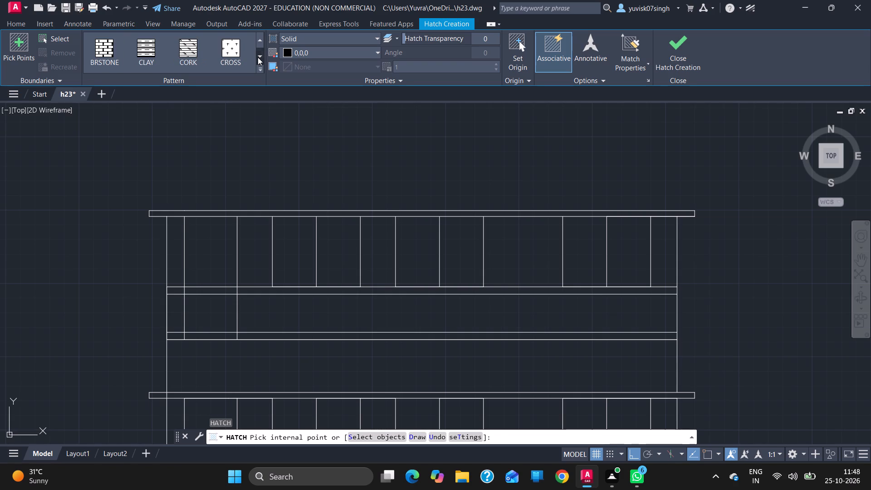
pyautogui.click(257, 44)
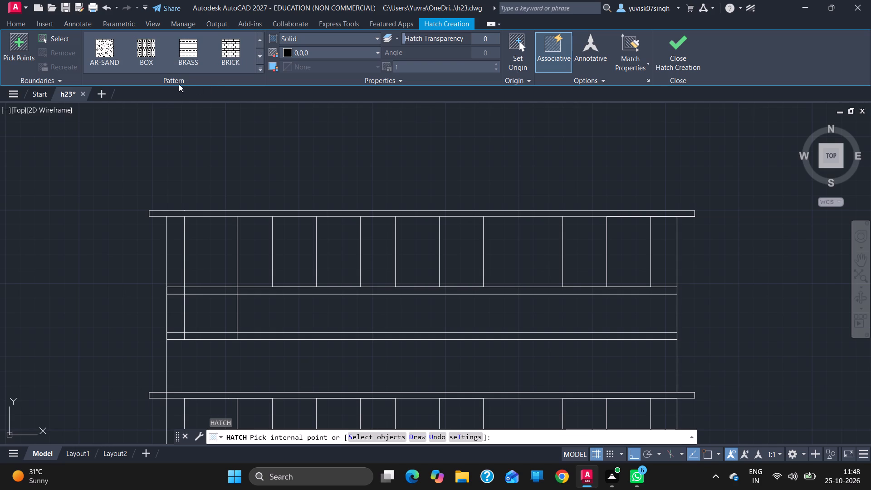
pyautogui.click(150, 63)
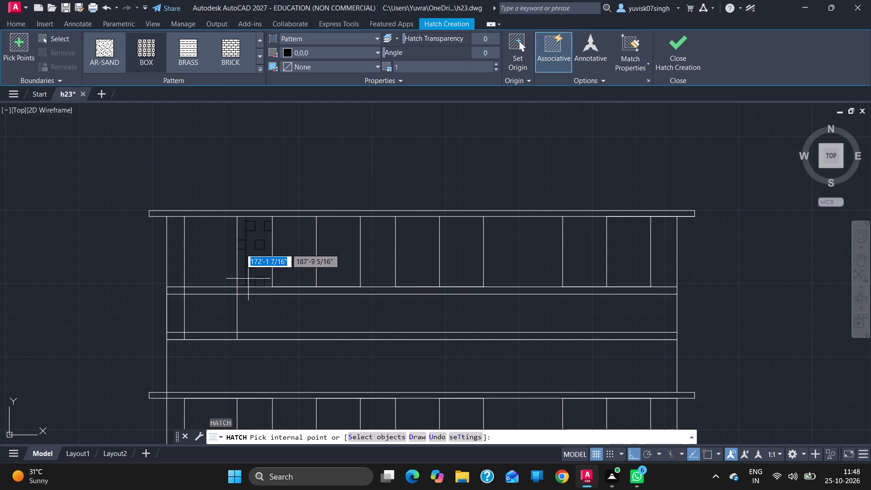
# Look through the remaining hatch patterns for an alternative to BOX.
pyautogui.click(263, 58)
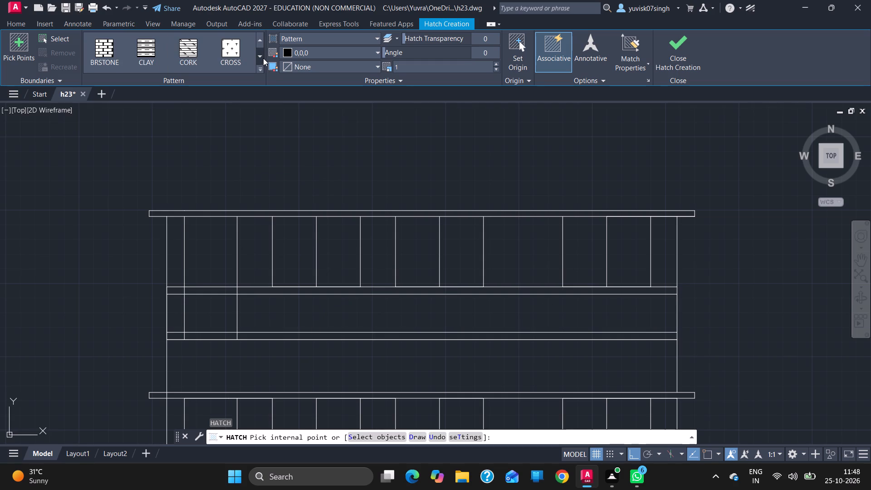
pyautogui.click(263, 58)
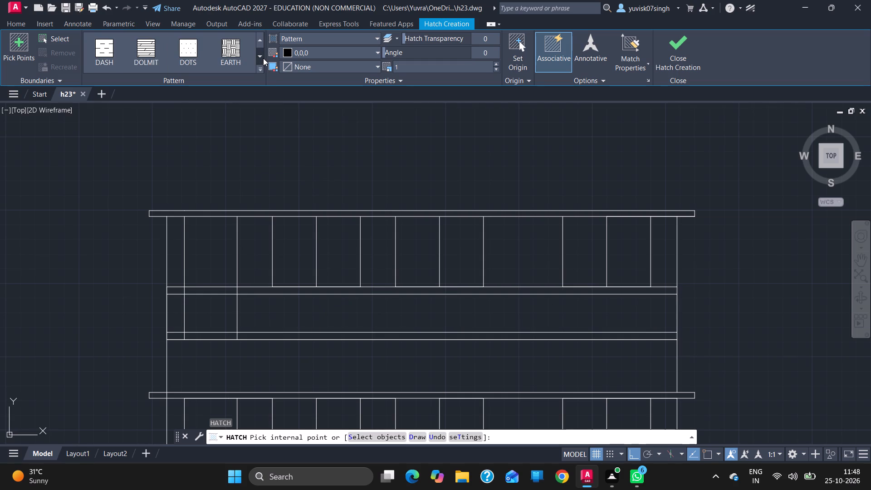
pyautogui.click(263, 58)
pyautogui.click(263, 58)
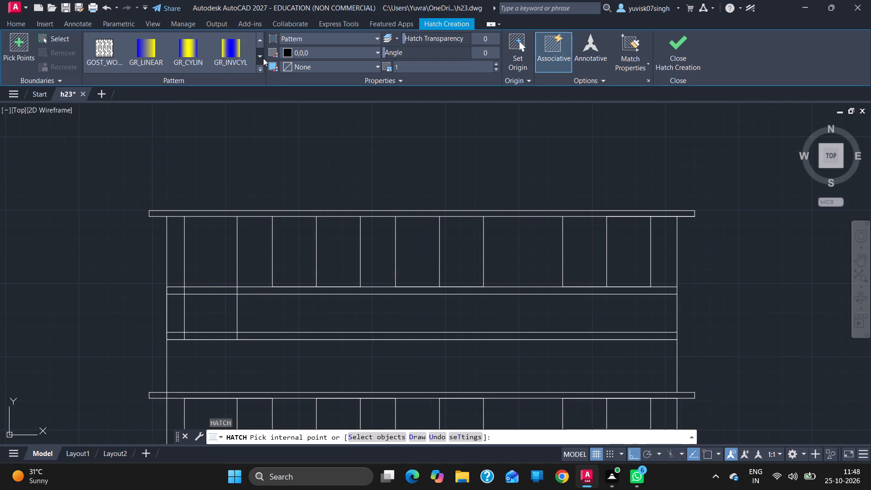
pyautogui.click(263, 58)
pyautogui.click(263, 58)
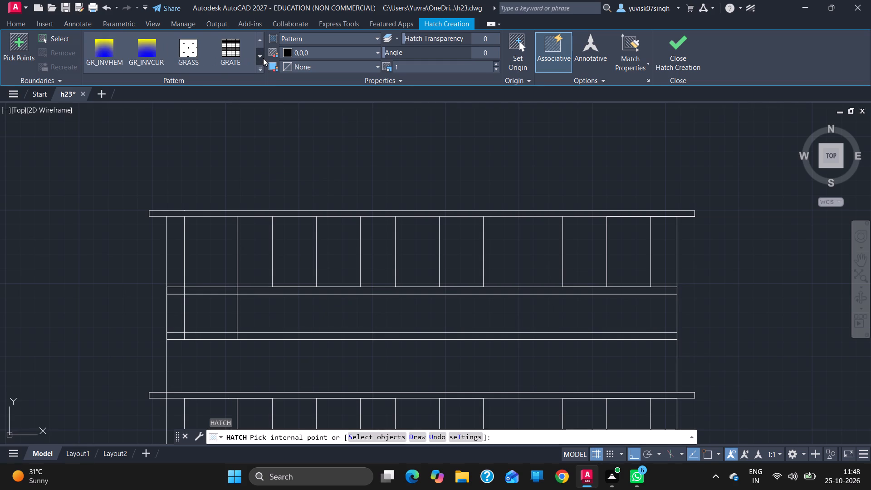
pyautogui.click(263, 58)
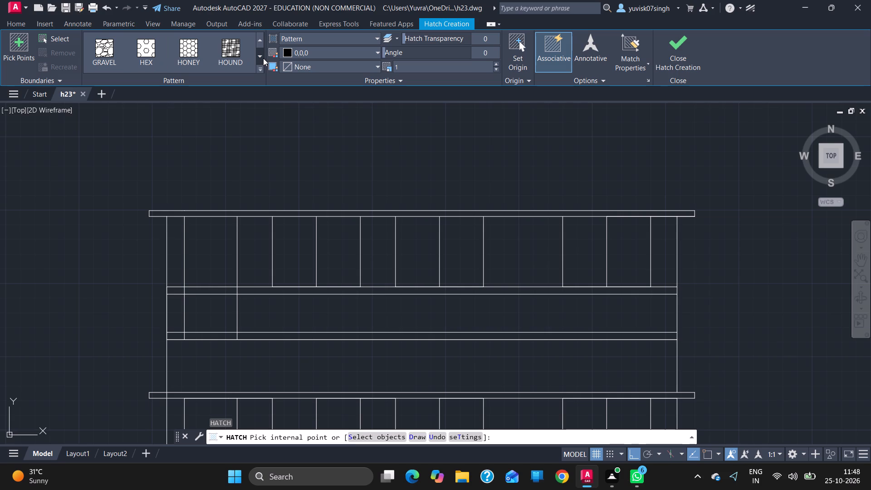
pyautogui.click(263, 58)
pyautogui.click(263, 58)
pyautogui.click(263, 58)
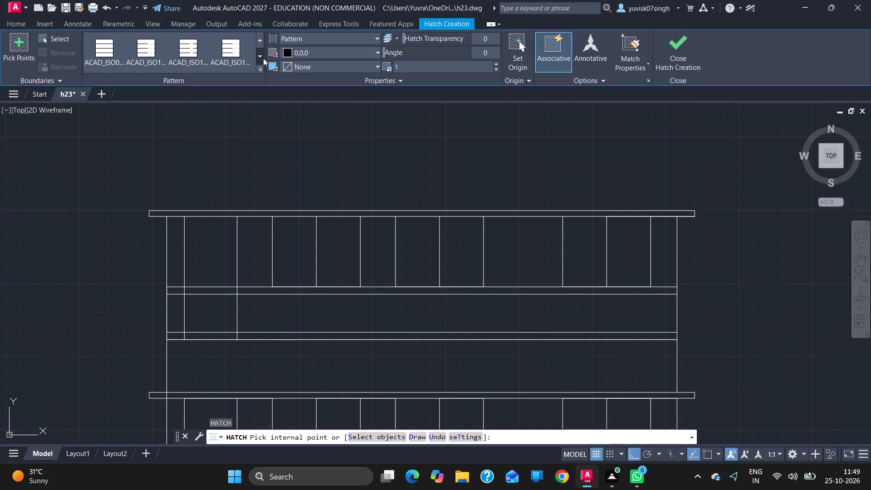
pyautogui.click(263, 58)
pyautogui.click(263, 58)
pyautogui.click(263, 58)
pyautogui.click(263, 58)
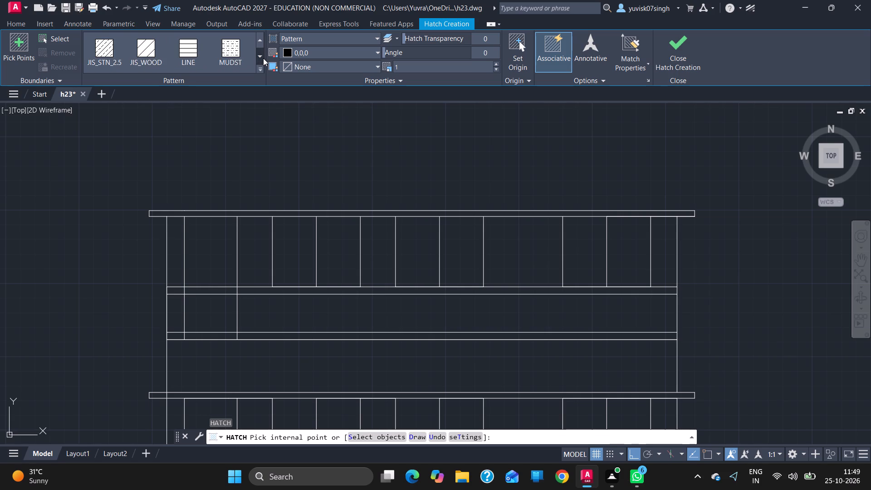
pyautogui.click(263, 58)
pyautogui.click(263, 58)
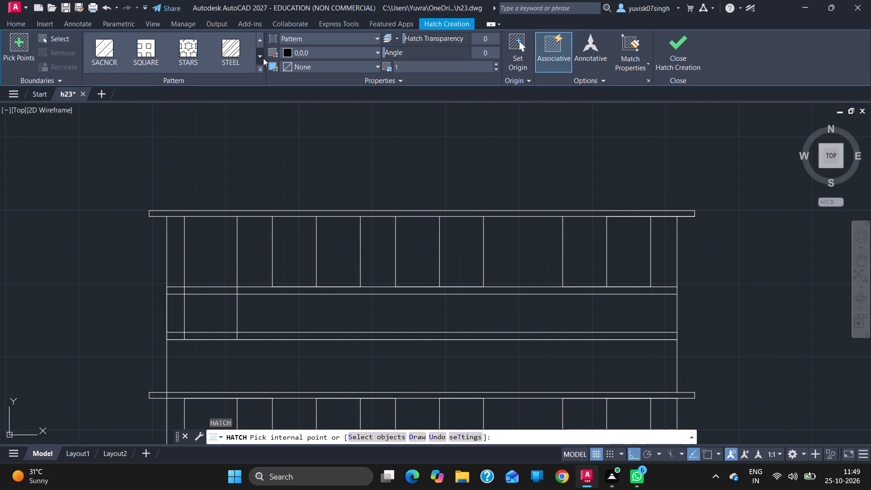
pyautogui.click(262, 41)
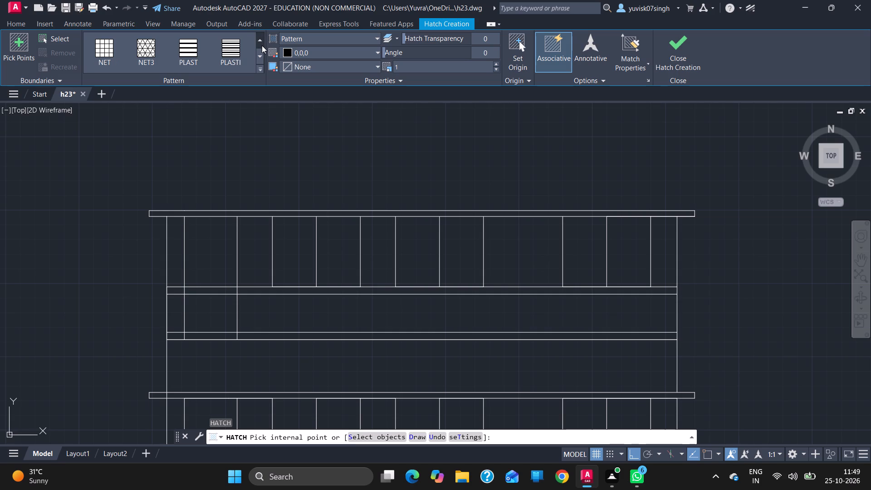
pyautogui.click(261, 48)
pyautogui.tripleClick(260, 50)
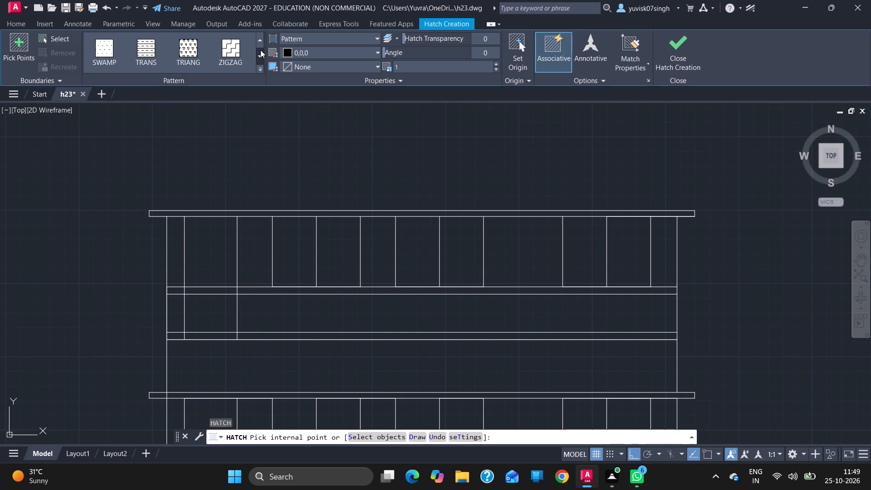
pyautogui.click(260, 50)
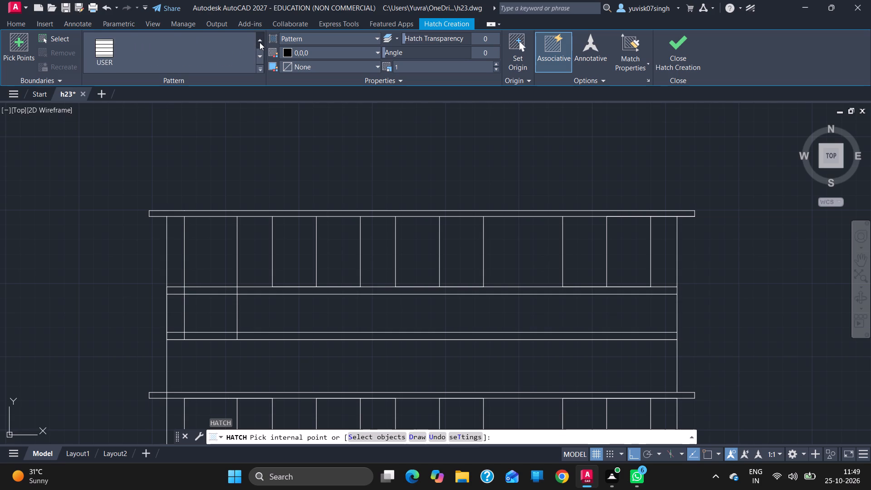
pyautogui.tripleClick(259, 42)
pyautogui.tripleClick(259, 42)
pyautogui.tripleClick(259, 42)
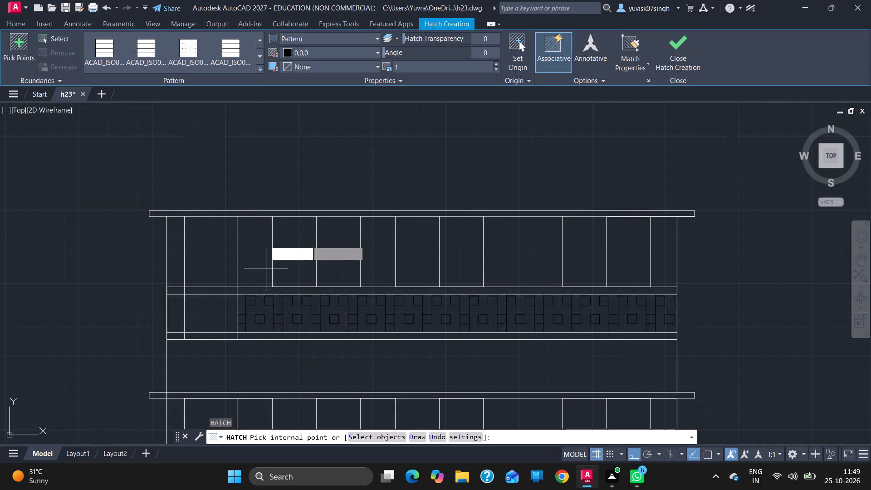
# Set the hatch colour to ByLayer and fill the upper storey's middle band, in all three sections, with the BOX pattern.
pyautogui.click(316, 55)
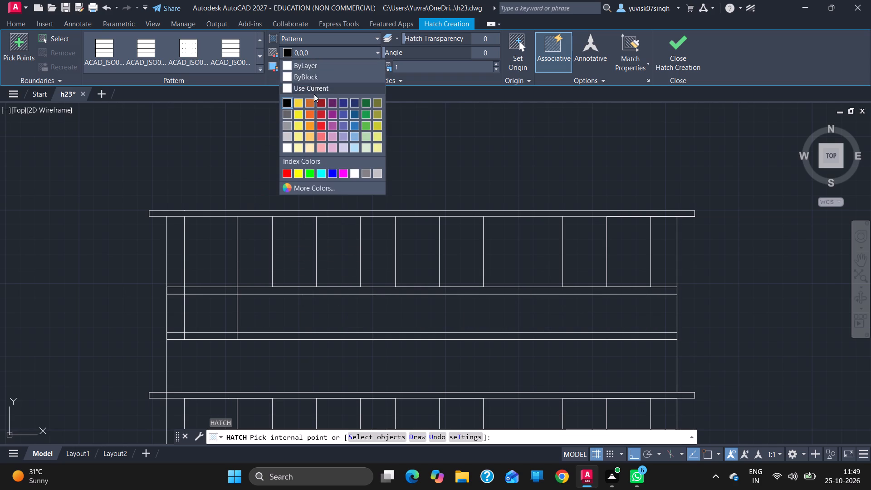
pyautogui.click(310, 71)
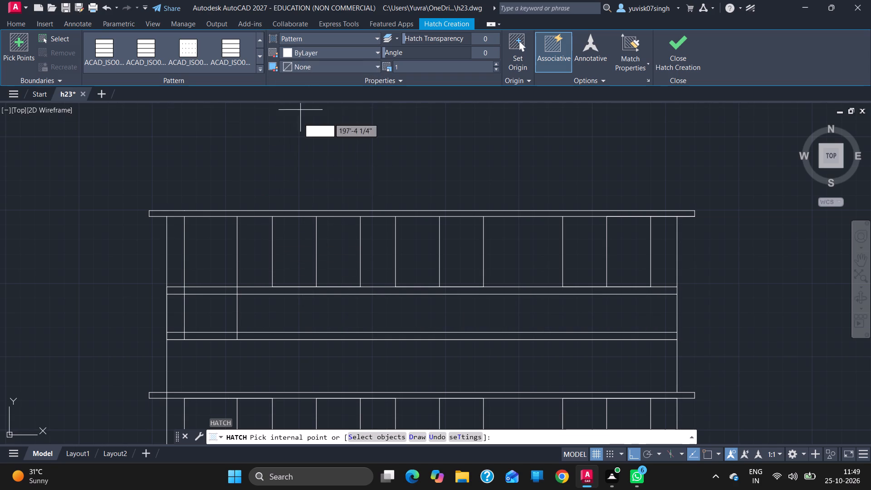
pyautogui.click(269, 302)
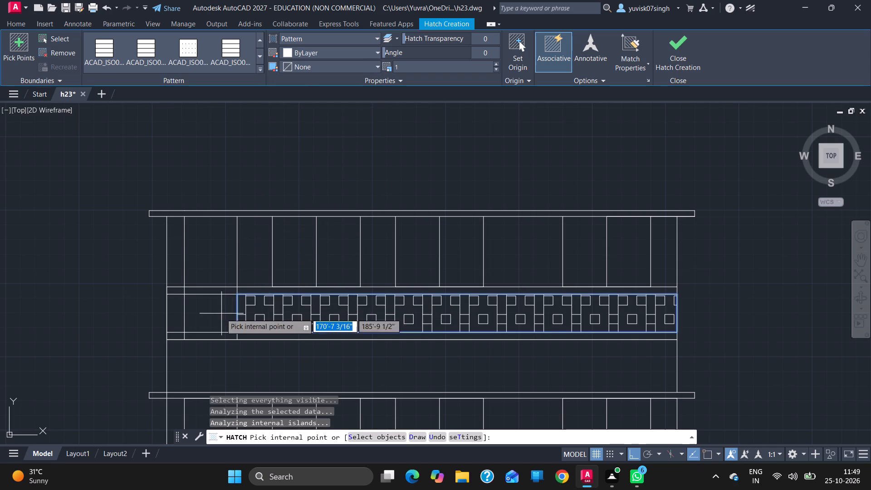
pyautogui.click(216, 315)
pyautogui.click(181, 313)
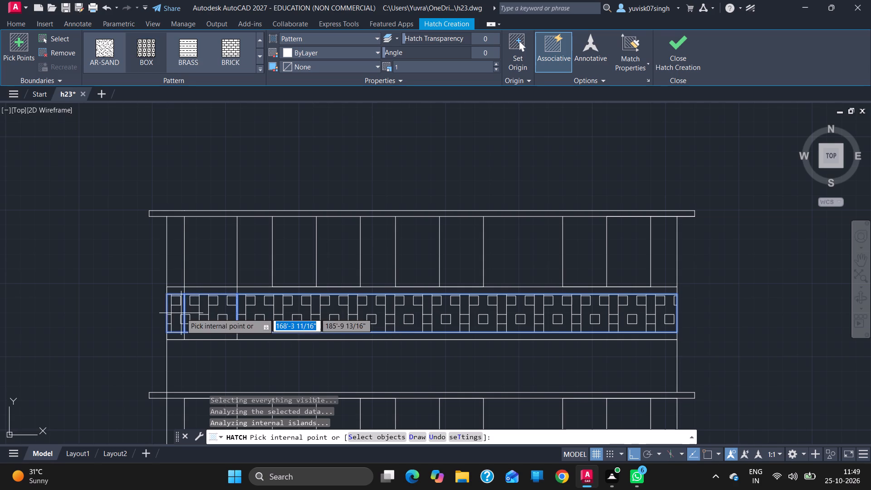
pyautogui.press('Escape')
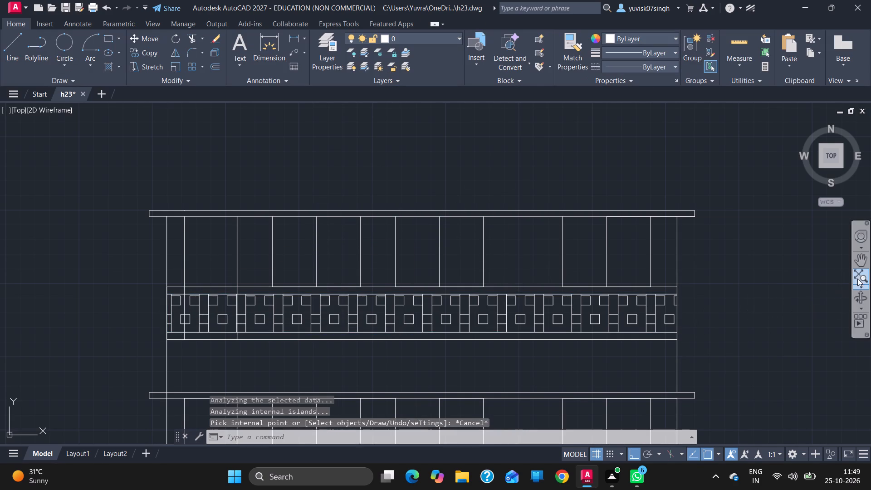
# Draw the wall outline above the upper storey's slab, 3' high and 29' wide, closing down onto the slab above the end wall.
pyautogui.click(860, 265)
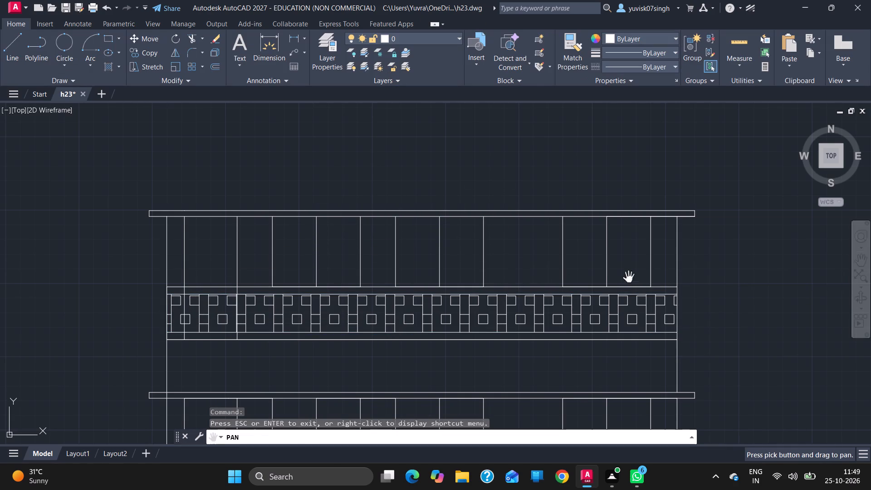
pyautogui.moveTo(604, 260); pyautogui.dragTo(613, 279)
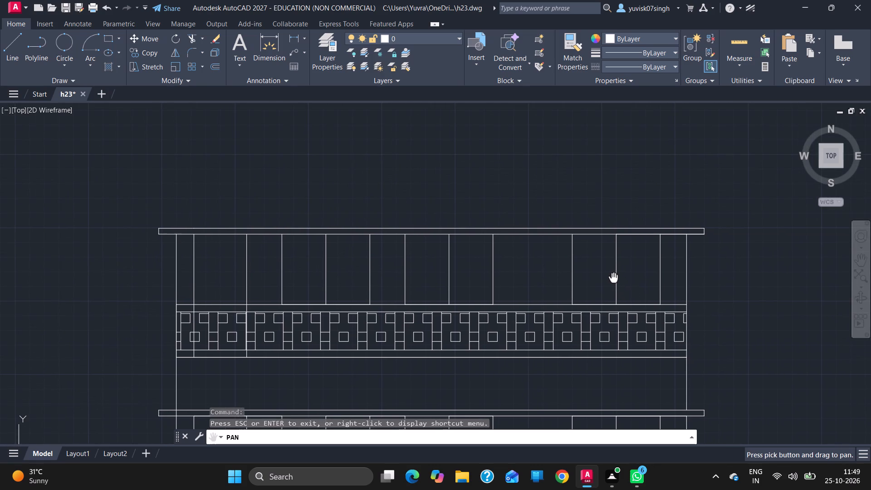
pyautogui.moveTo(613, 279); pyautogui.dragTo(618, 329)
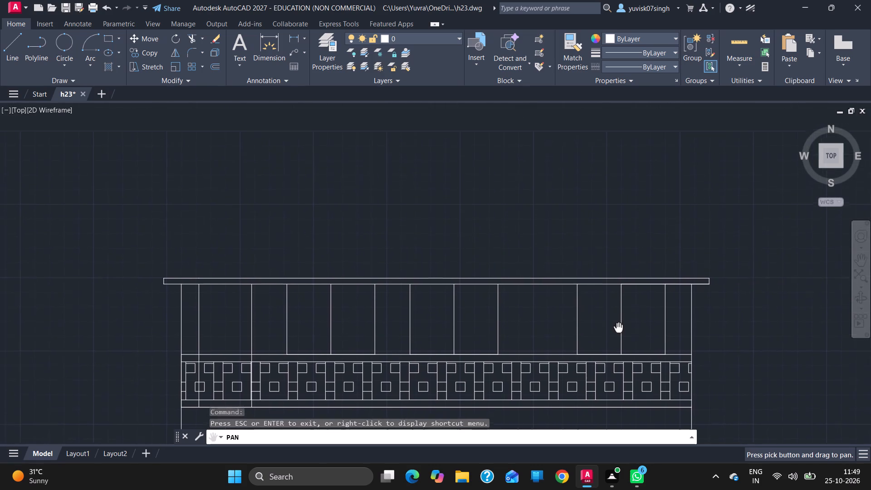
pyautogui.moveTo(618, 329); pyautogui.dragTo(613, 373)
pyautogui.press('Escape')
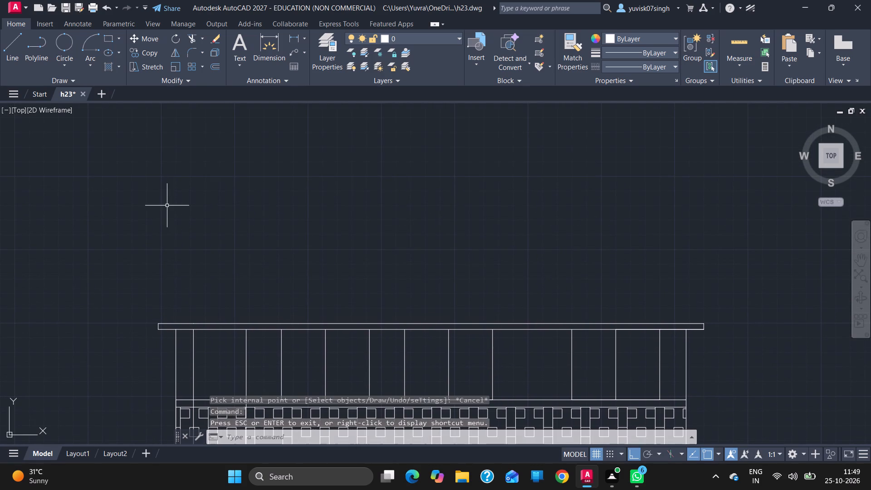
pyautogui.click(23, 52)
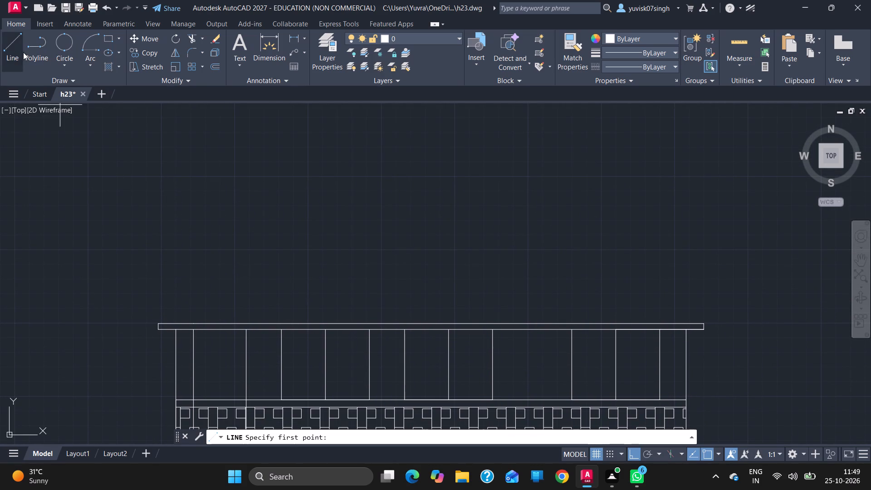
pyautogui.click(173, 324)
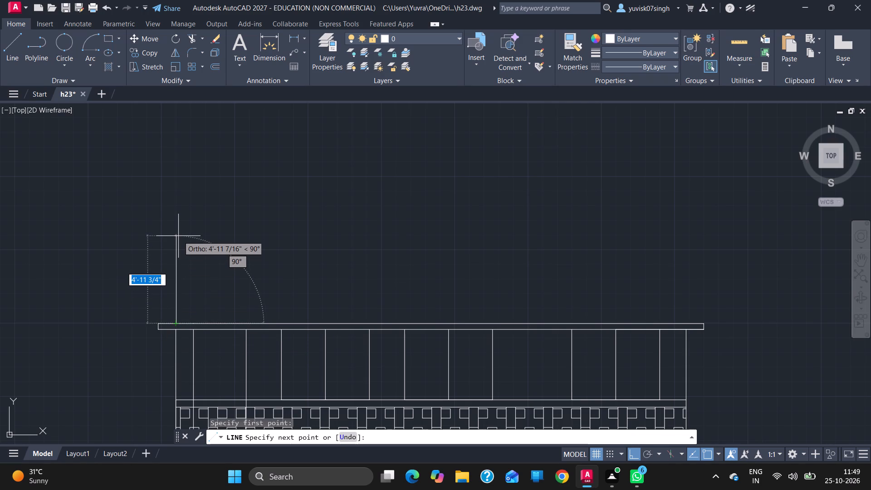
pyautogui.write("3'")
pyautogui.press('Return')
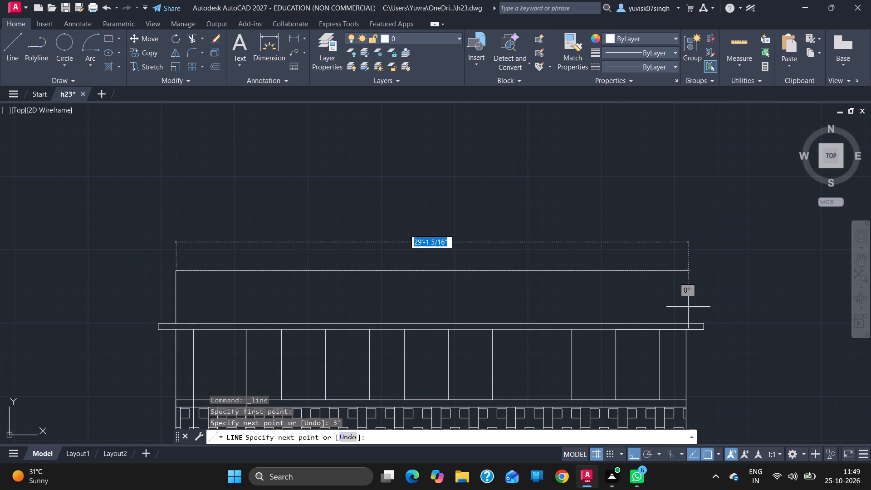
pyautogui.write("29'")
pyautogui.press('Return')
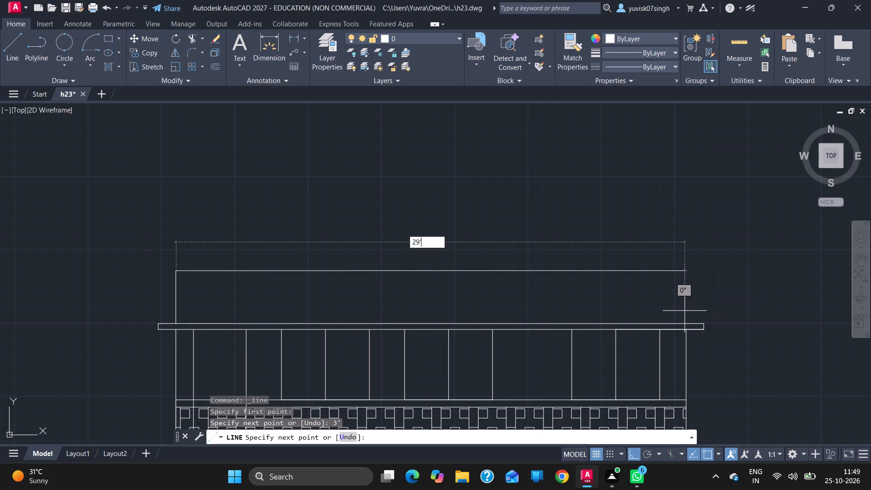
pyautogui.click(685, 325)
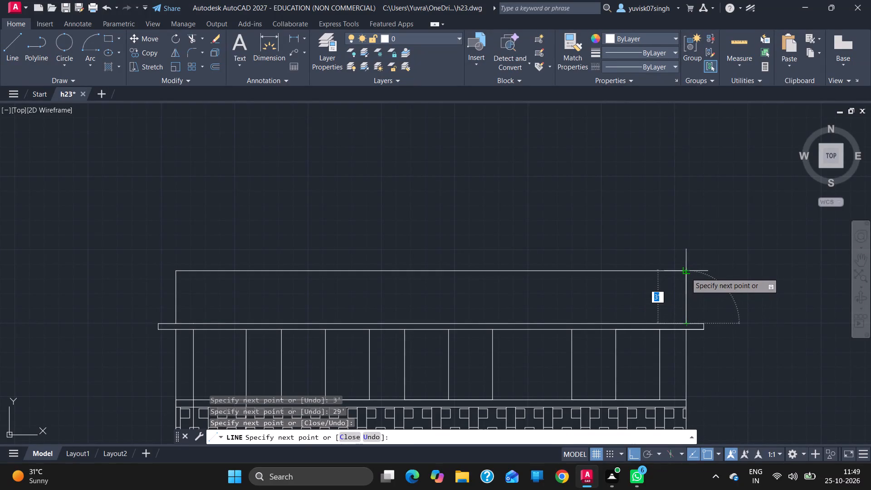
# Draw a 4" thick, 31' long roof slab on top of the new wall outline, overhanging 1' at each end.
pyautogui.moveTo(686, 273); pyautogui.dragTo(699, 272)
pyautogui.write("1'")
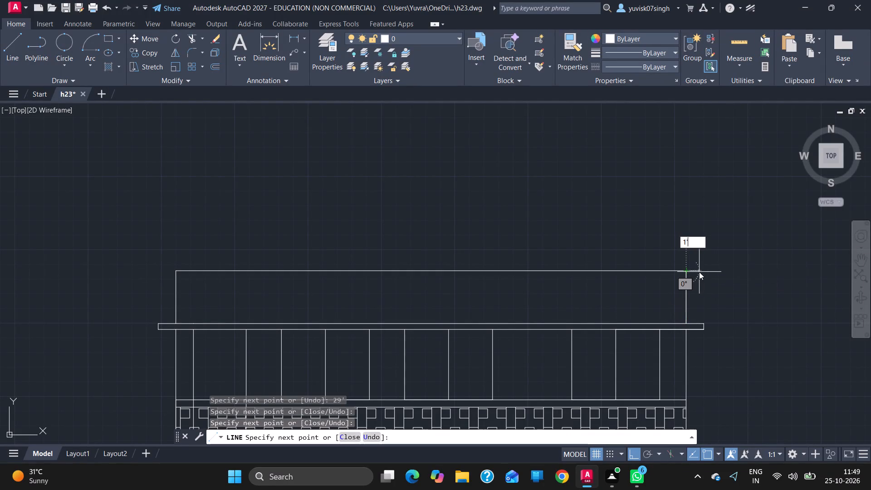
pyautogui.press('Return')
pyautogui.press('4')
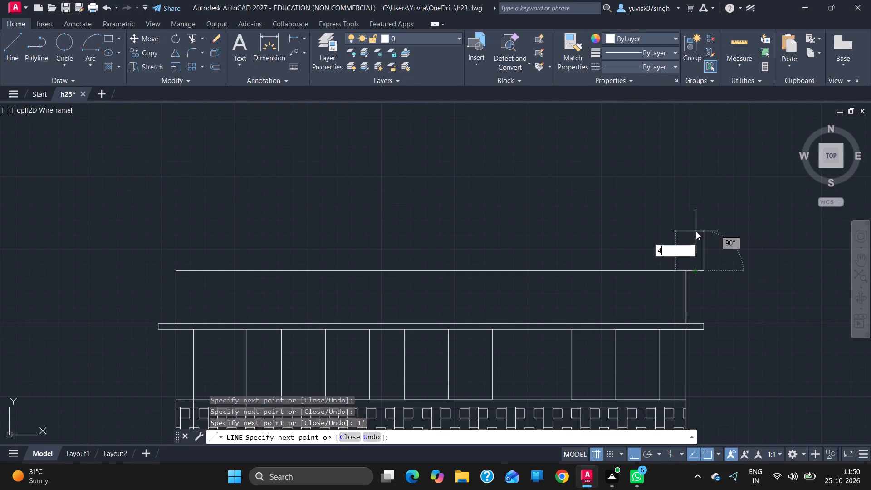
pyautogui.press('Return')
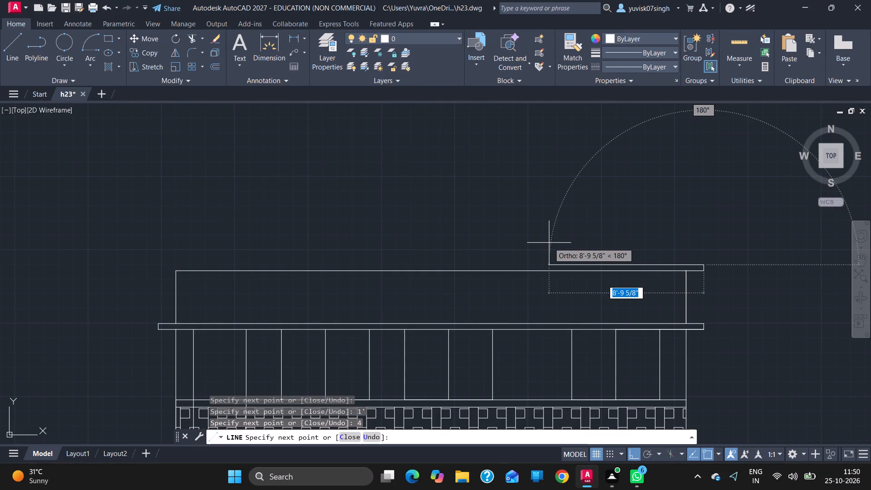
pyautogui.write("31'")
pyautogui.press('Return')
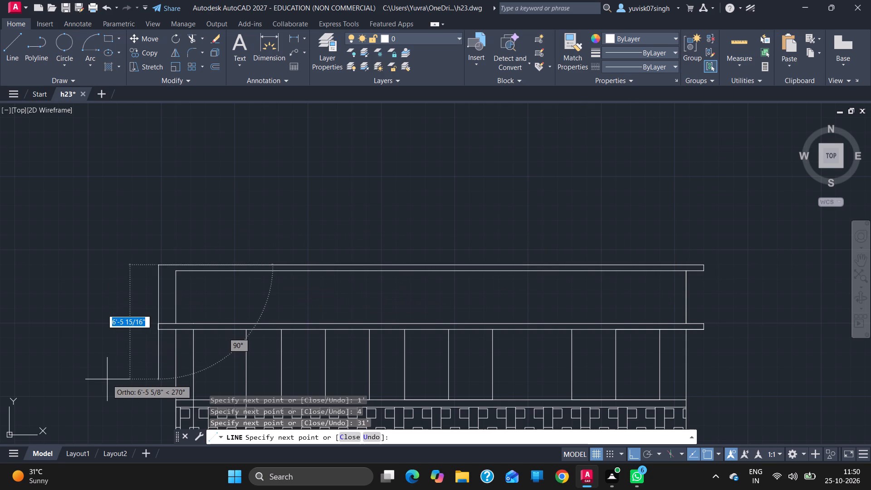
pyautogui.press('4')
pyautogui.press('Return')
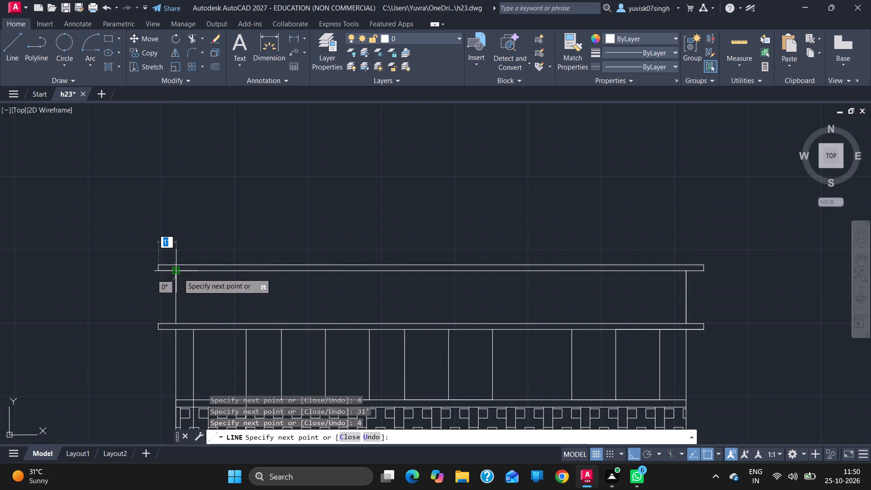
pyautogui.click(178, 272)
pyautogui.press('Escape')
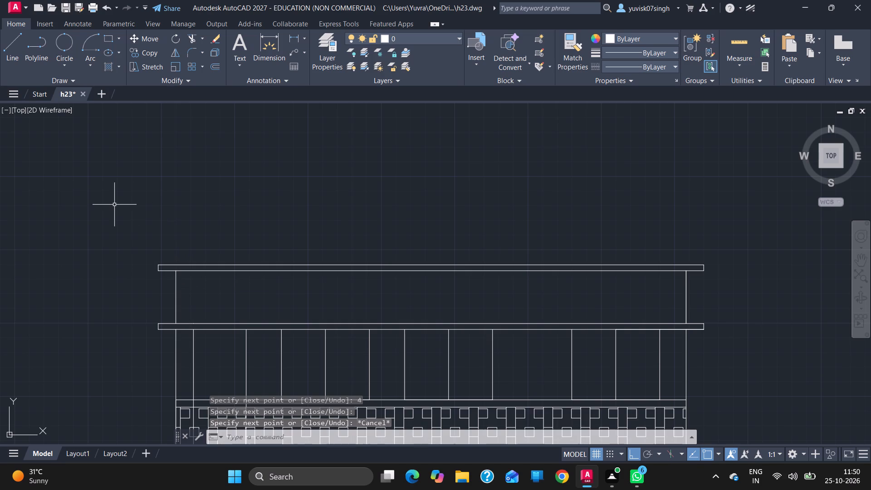
# Draw the parapet outline on top of the roof slab, 3' high and 29' wide, aligned with the walls below.
pyautogui.click(15, 59)
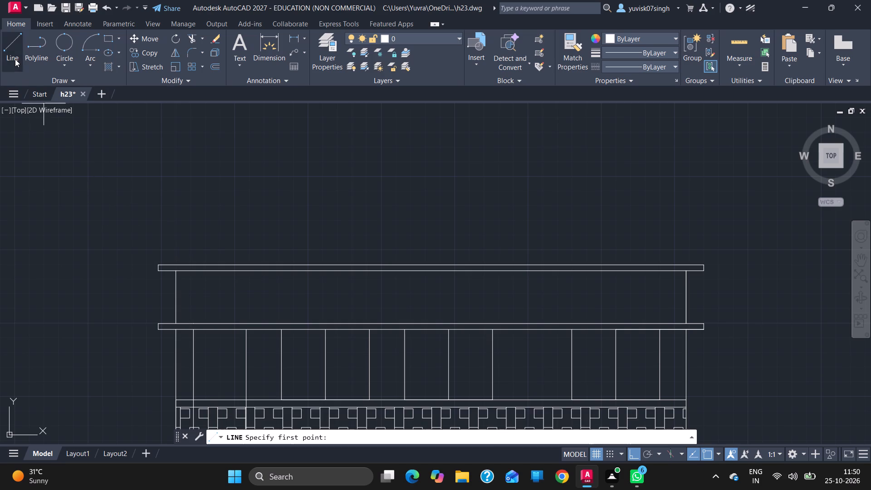
pyautogui.click(176, 261)
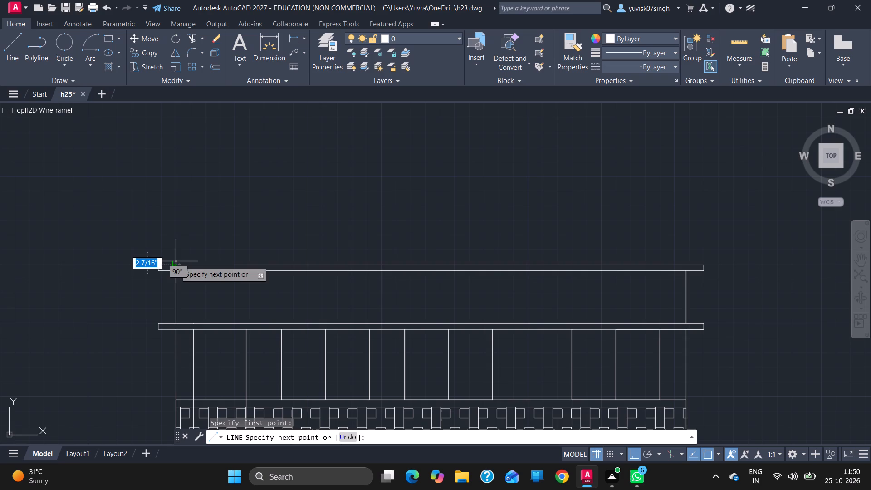
pyautogui.write("3'")
pyautogui.press('Return')
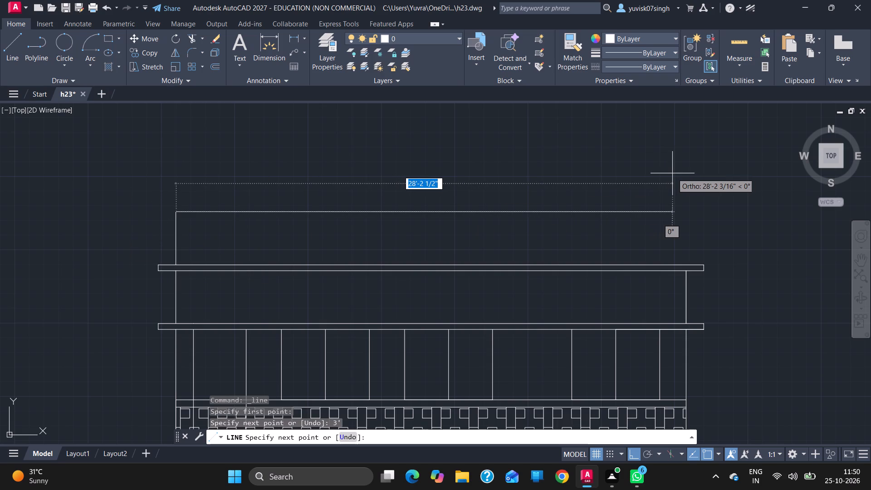
pyautogui.write('29;')
pyautogui.press('BackSpace')
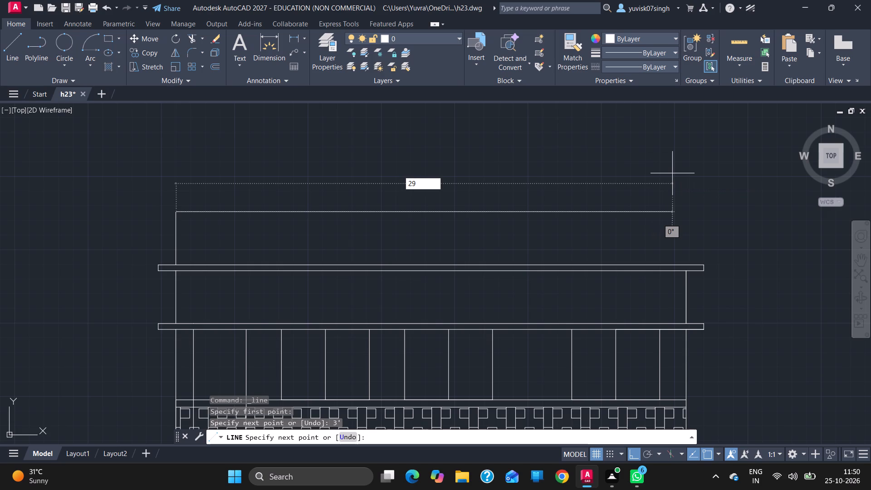
pyautogui.press("'")
pyautogui.press('Return')
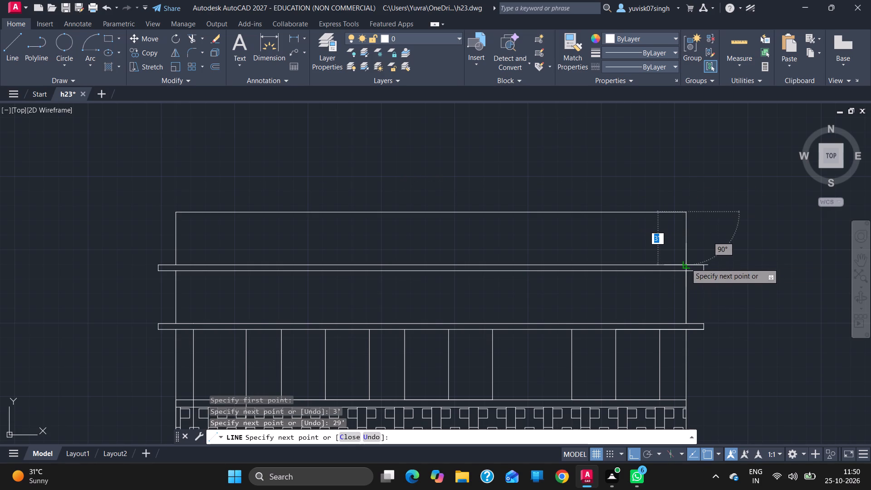
pyautogui.click(685, 264)
# Draw two horizontal lines across the parapet, one 5" above the roof slab and the other 2'2" above that.
pyautogui.press('5')
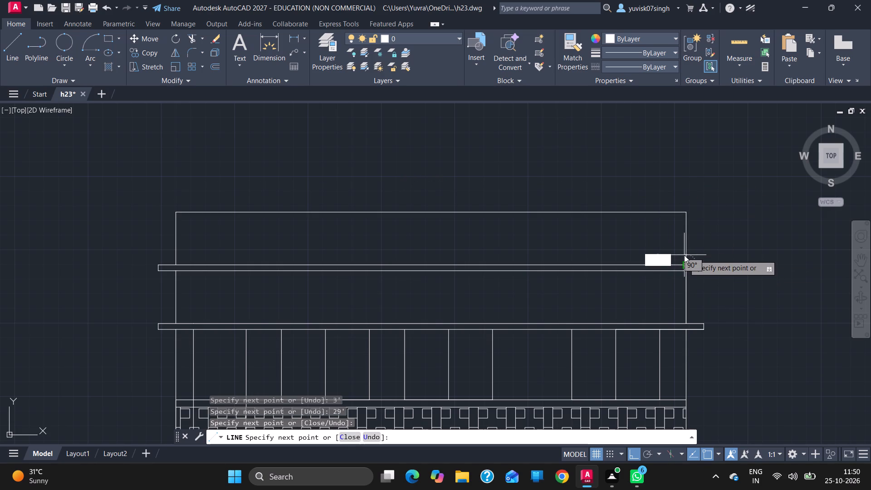
pyautogui.press('Return')
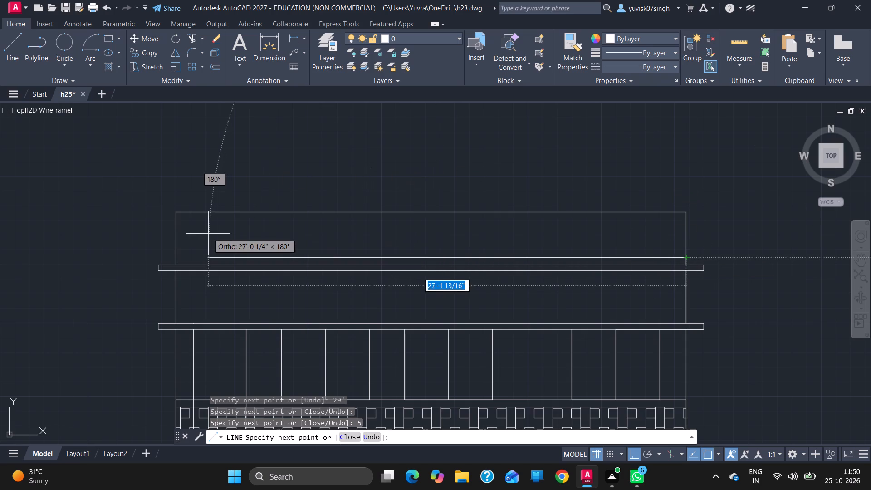
pyautogui.moveTo(174, 257); pyautogui.dragTo(174, 254)
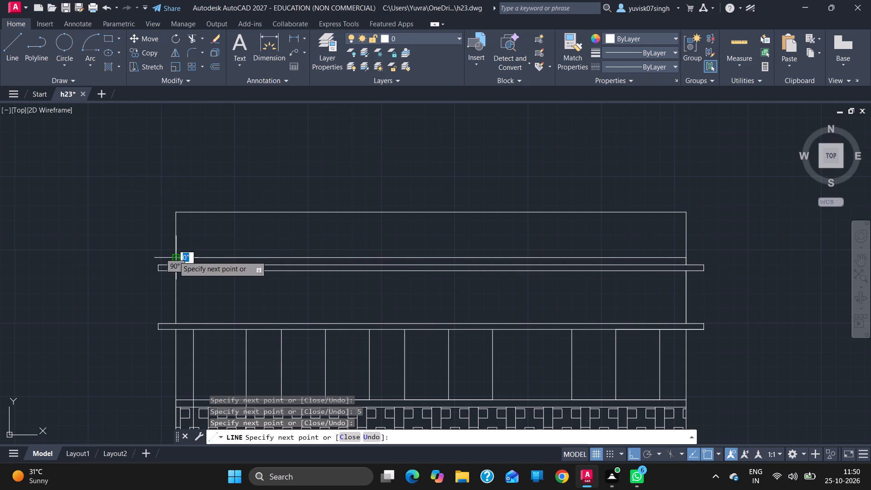
pyautogui.moveTo(174, 254); pyautogui.dragTo(175, 213)
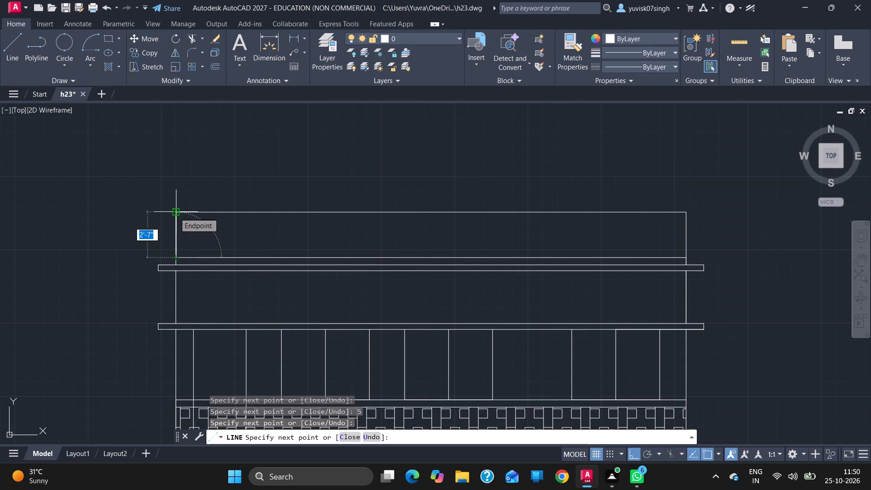
pyautogui.write("2'2")
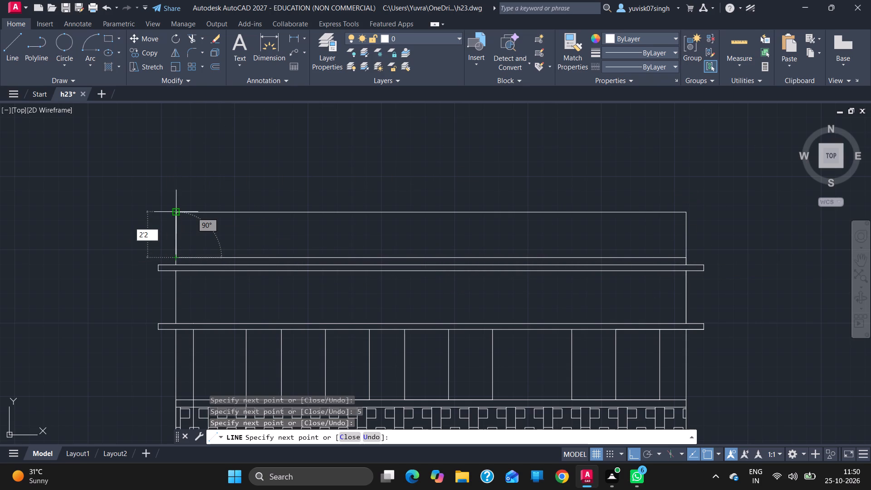
pyautogui.press('Return')
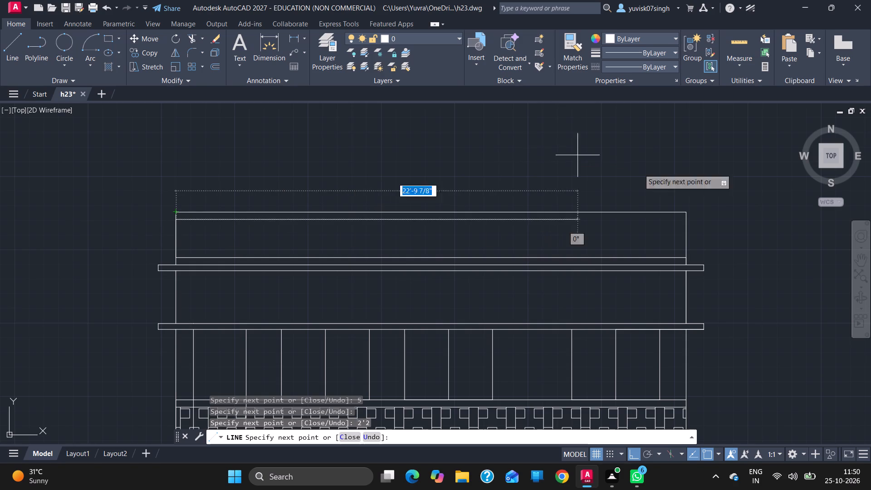
pyautogui.click(687, 219)
pyautogui.press('Escape')
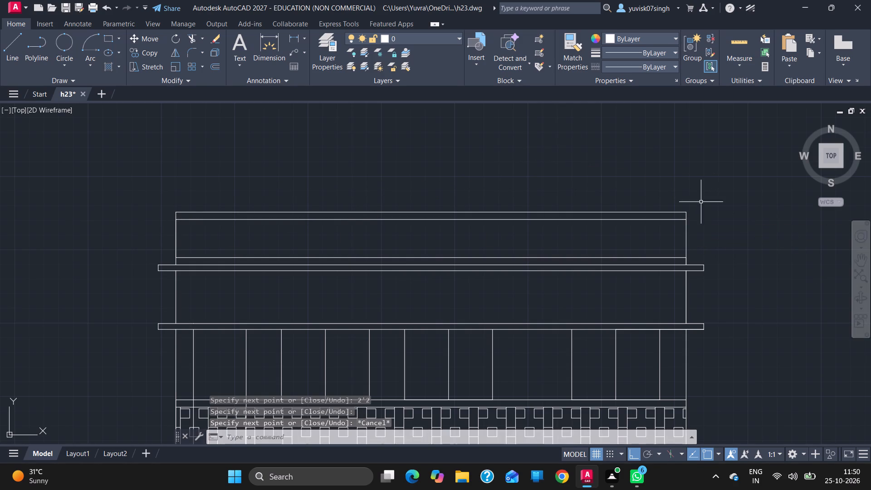
# Hatch the parapet's middle band with the same BOX pattern as the band below.
pyautogui.press('h')
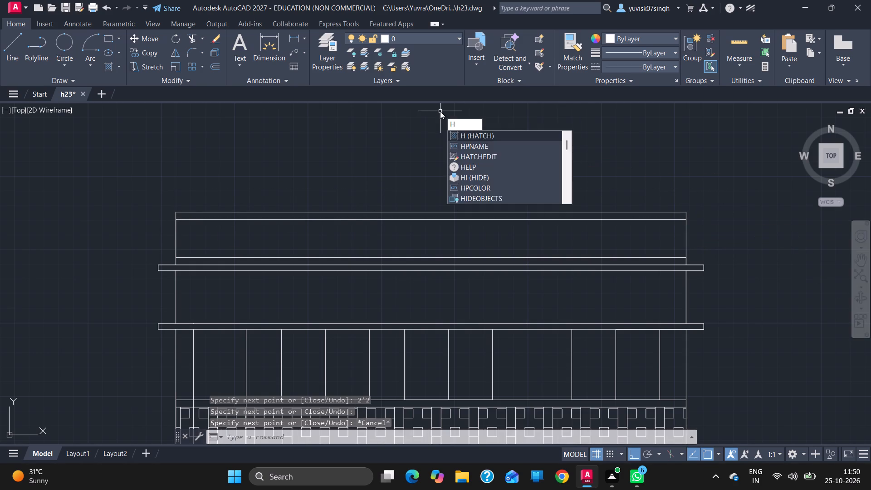
pyautogui.press('Return')
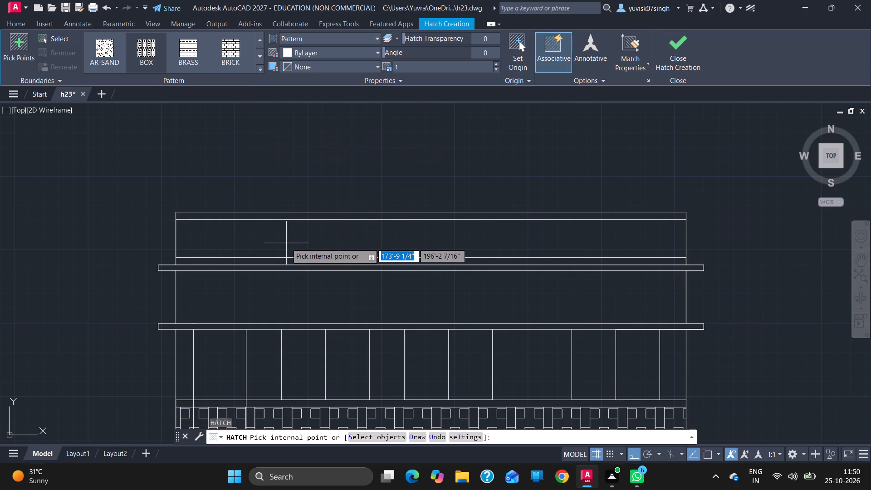
pyautogui.click(286, 243)
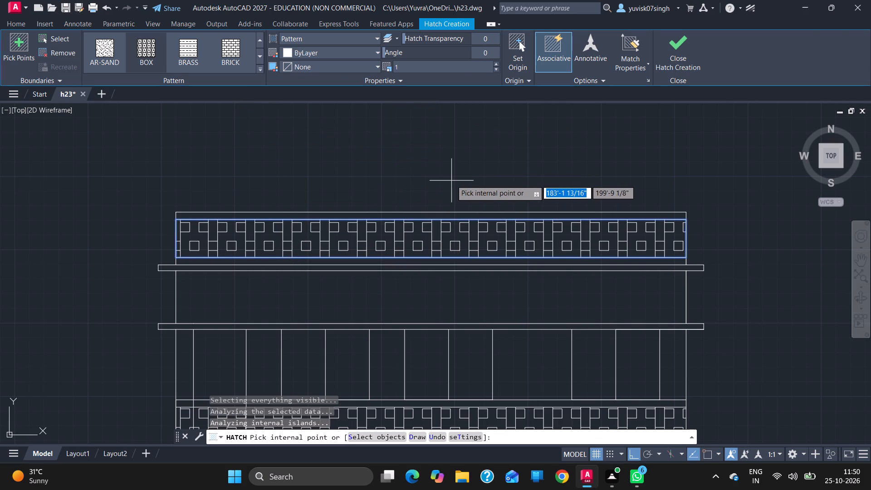
pyautogui.press('Escape')
# Fill the elevation's roof slab and the next slab below it with a SOLID hatch in black (0,0,0).
pyautogui.press('h')
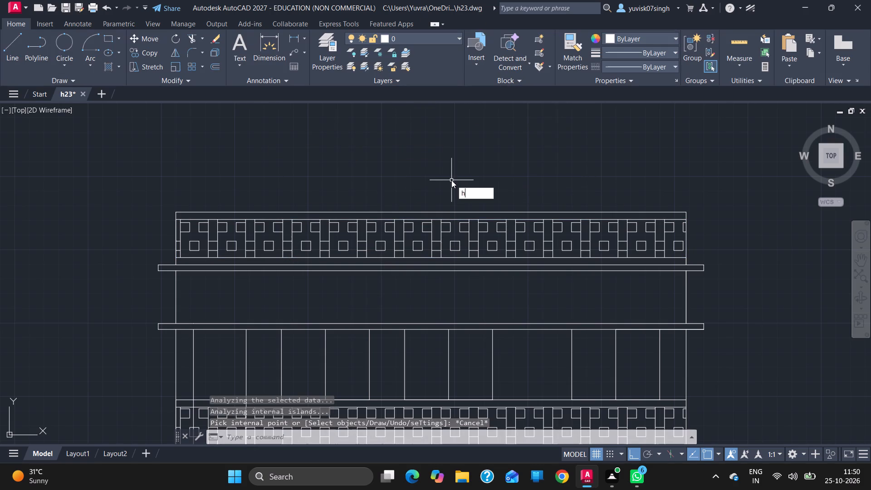
pyautogui.press('Escape')
pyautogui.press('j')
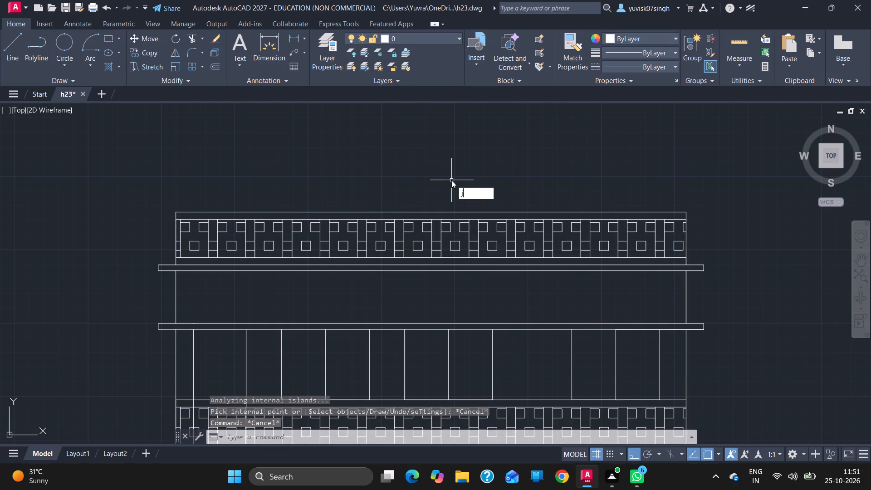
pyautogui.press('BackSpace')
pyautogui.press('h')
pyautogui.press('Return')
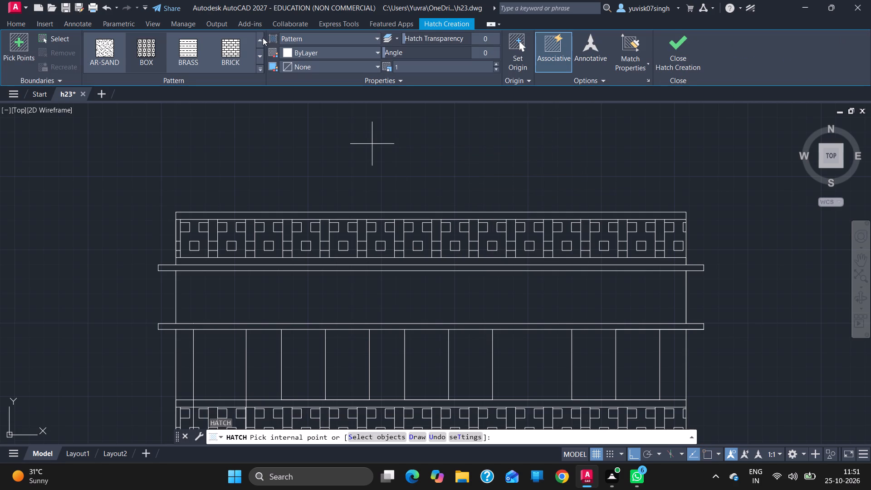
pyautogui.tripleClick(261, 38)
pyautogui.tripleClick(261, 38)
pyautogui.doubleClick(261, 38)
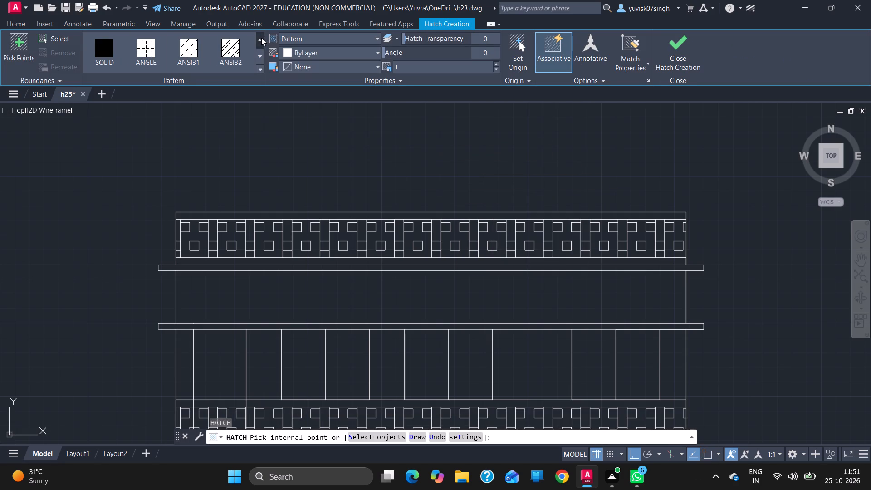
pyautogui.click(119, 40)
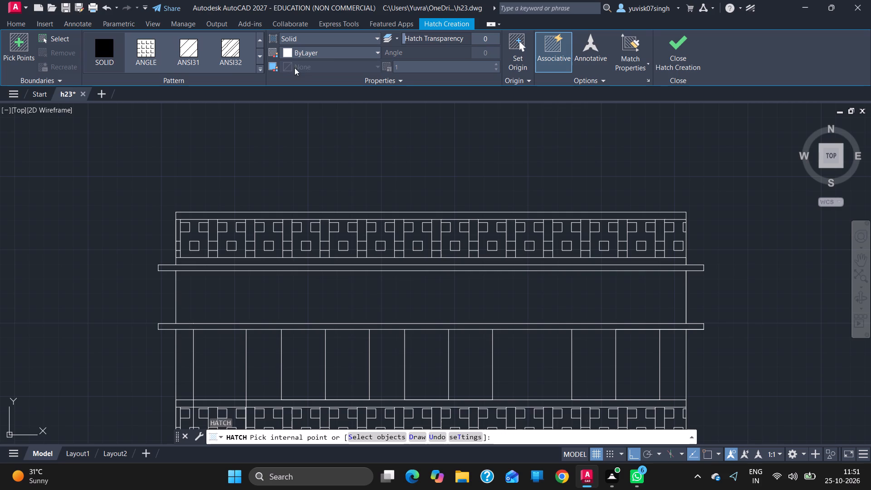
pyautogui.click(326, 52)
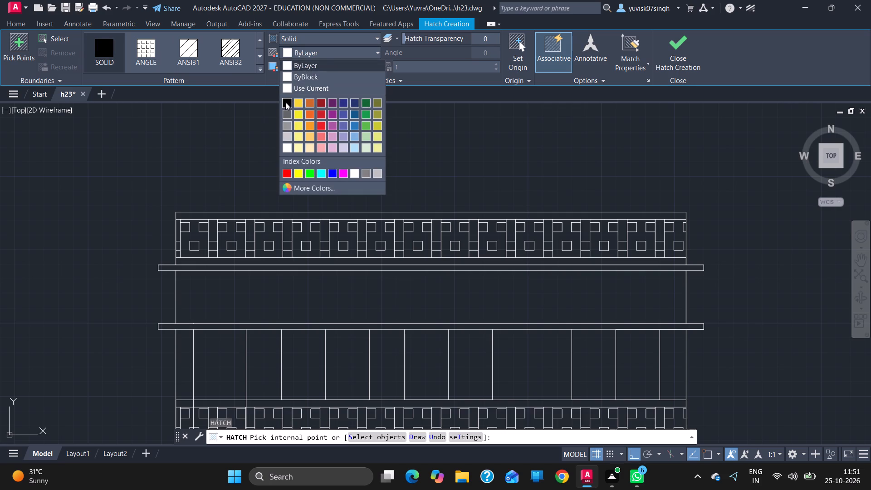
pyautogui.click(285, 102)
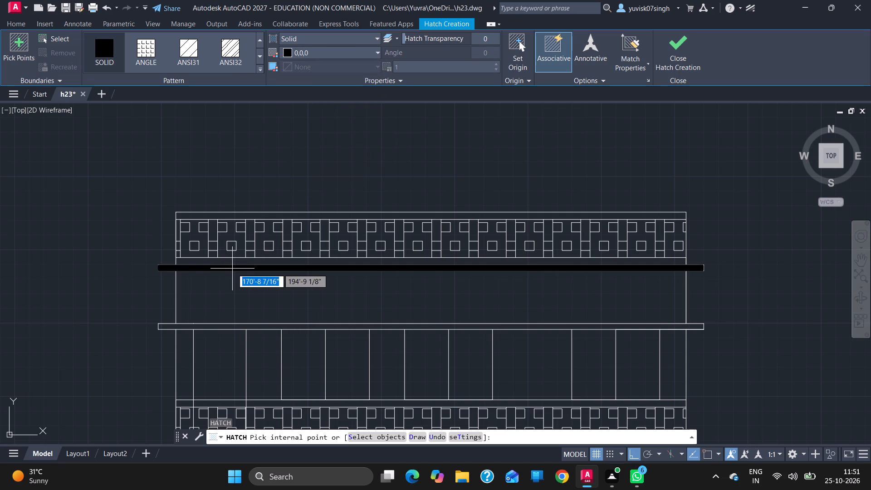
pyautogui.click(232, 269)
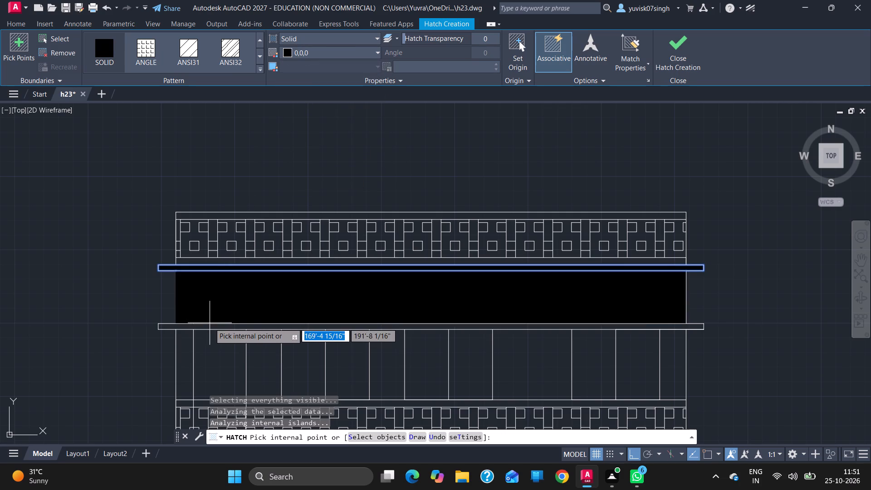
pyautogui.click(210, 325)
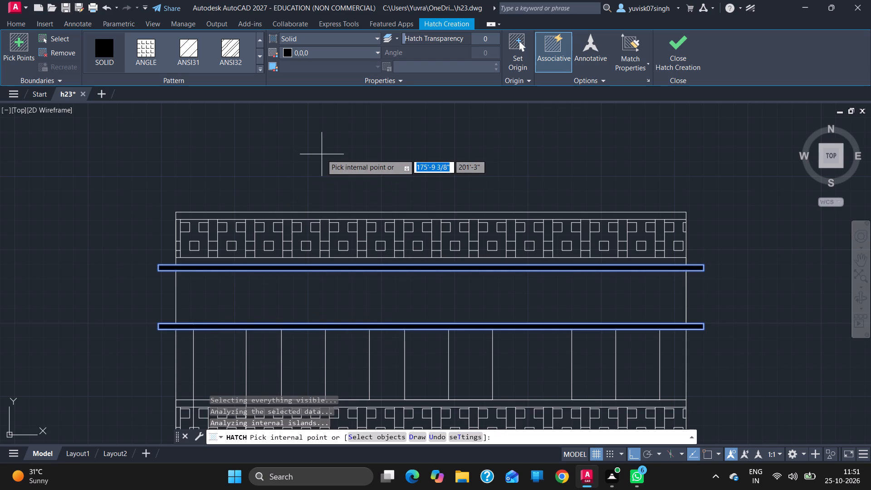
# Add the elevation's slab directly above the ground-floor windows to the same solid black hatch and finish hatching.
pyautogui.keyDown('ctrl'); pyautogui.scroll(-5, 322, 154); pyautogui.keyUp('ctrl')
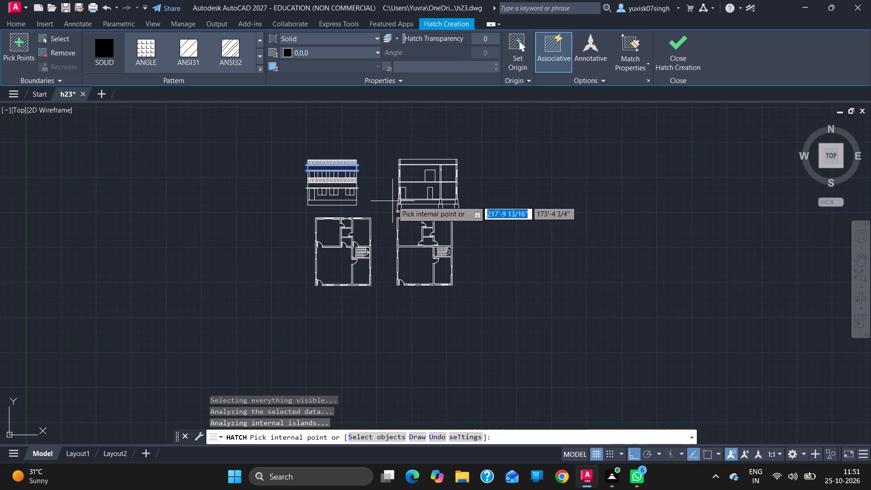
pyautogui.keyDown('ctrl'); pyautogui.scroll(1, 387, 198); pyautogui.keyUp('ctrl')
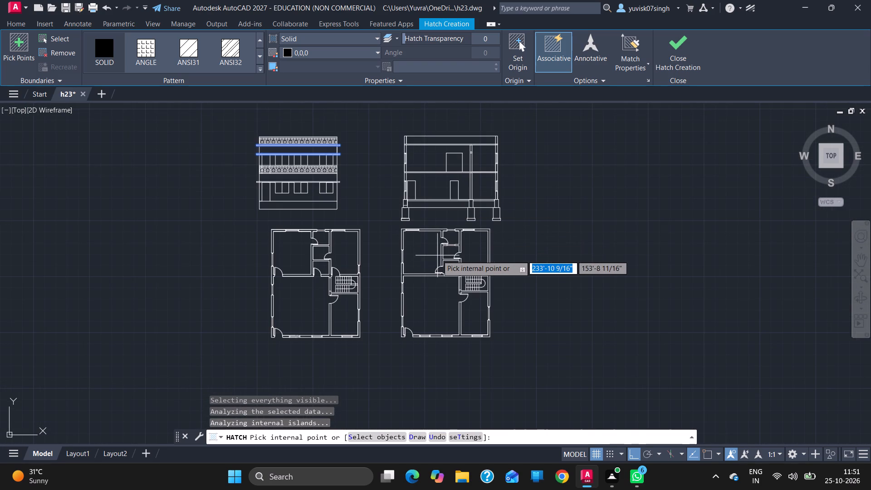
pyautogui.keyDown('ctrl'); pyautogui.scroll(5, 437, 255); pyautogui.keyUp('ctrl')
pyautogui.keyDown('ctrl'); pyautogui.scroll(-6, 437, 255); pyautogui.keyUp('ctrl')
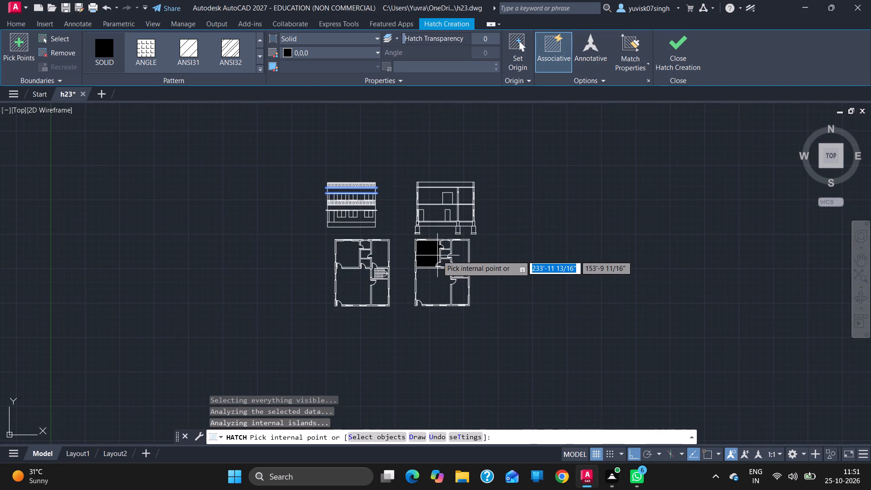
pyautogui.keyDown('ctrl'); pyautogui.scroll(4, 424, 198); pyautogui.keyUp('ctrl')
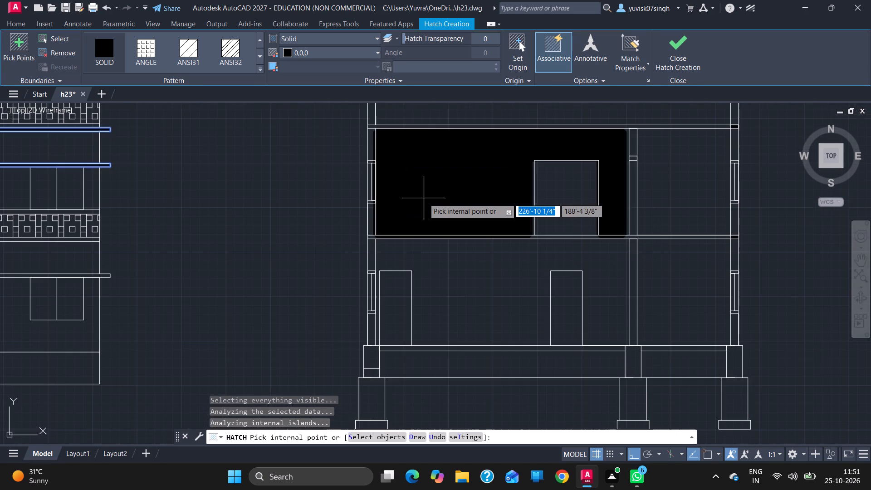
pyautogui.keyDown('ctrl'); pyautogui.scroll(-4, 424, 198); pyautogui.keyUp('ctrl')
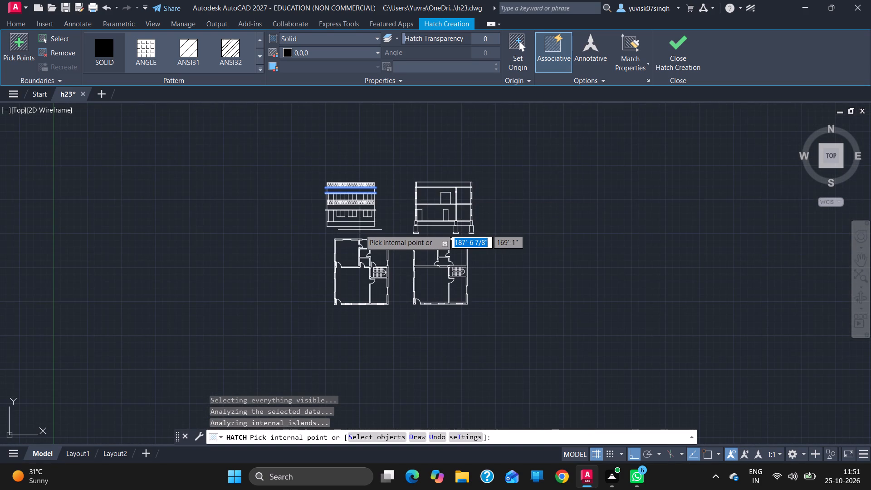
pyautogui.keyDown('ctrl'); pyautogui.scroll(3, 360, 230); pyautogui.keyUp('ctrl')
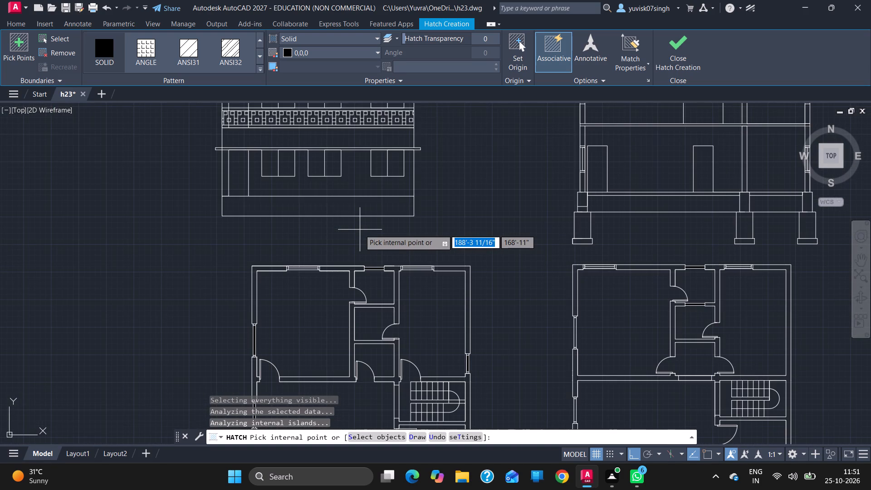
pyautogui.click(357, 148)
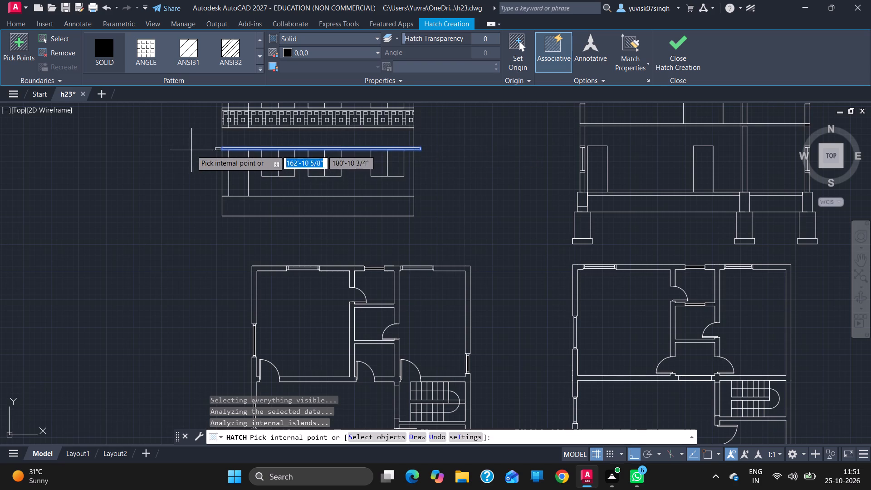
pyautogui.click(217, 148)
pyautogui.press('Escape')
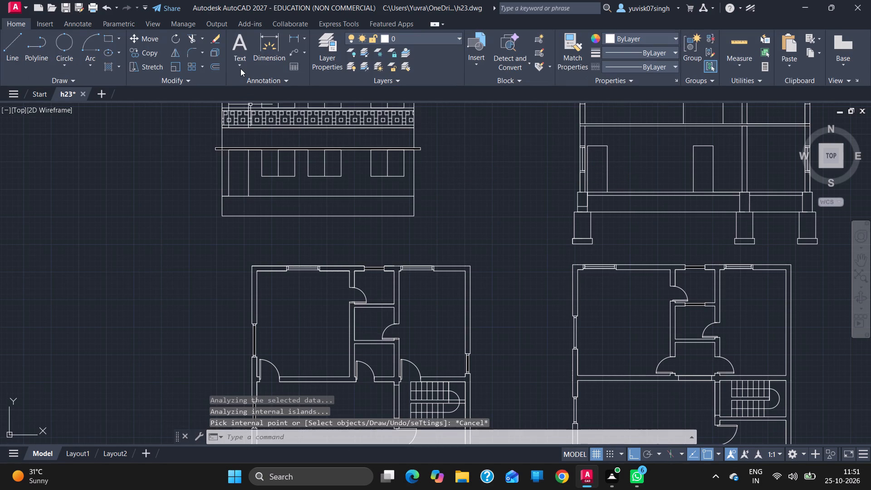
# Add the two-line single-line text MASTER BED, 14'X16', 7" high and unrotated, in the left floor plan's upper-left room.
pyautogui.click(240, 69)
pyautogui.click(248, 110)
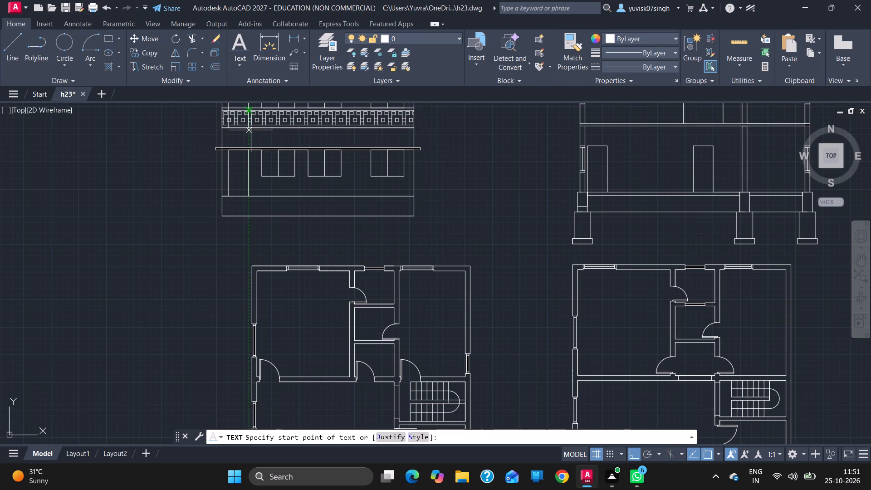
pyautogui.keyDown('ctrl'); pyautogui.scroll(4, 306, 322); pyautogui.keyUp('ctrl')
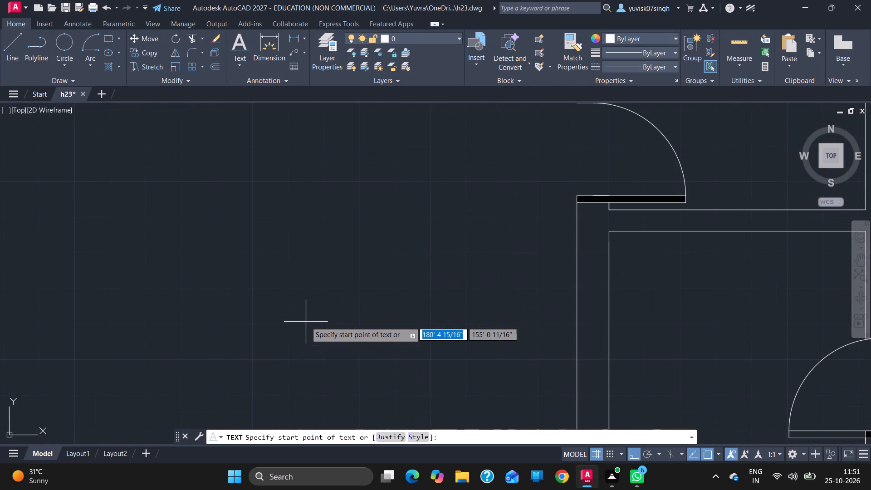
pyautogui.keyDown('ctrl'); pyautogui.scroll(-3, 306, 322); pyautogui.keyUp('ctrl')
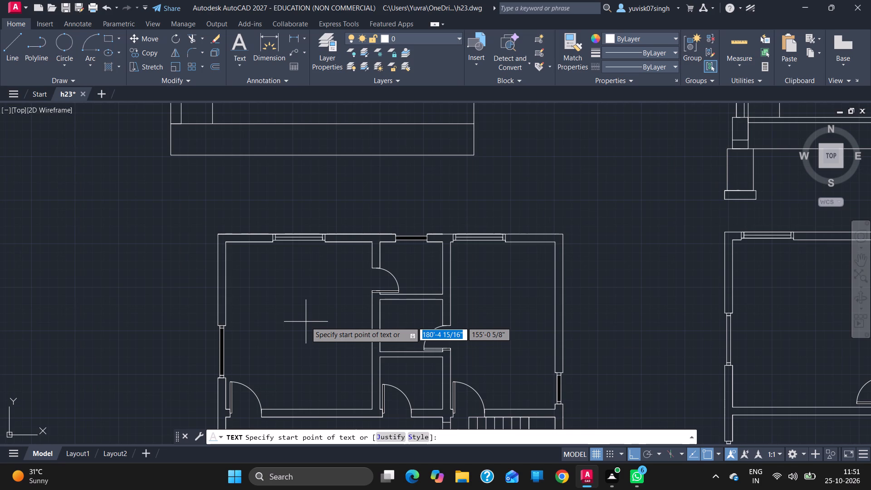
pyautogui.click(263, 297)
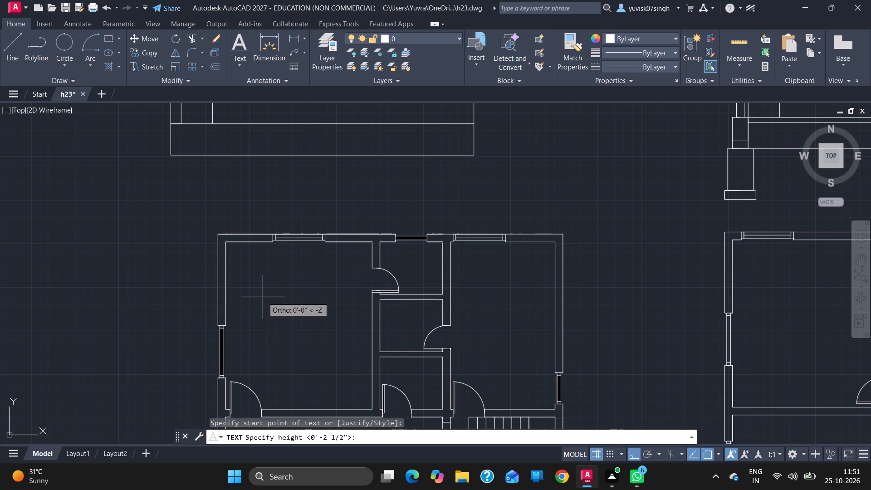
pyautogui.press('7')
pyautogui.press('Return')
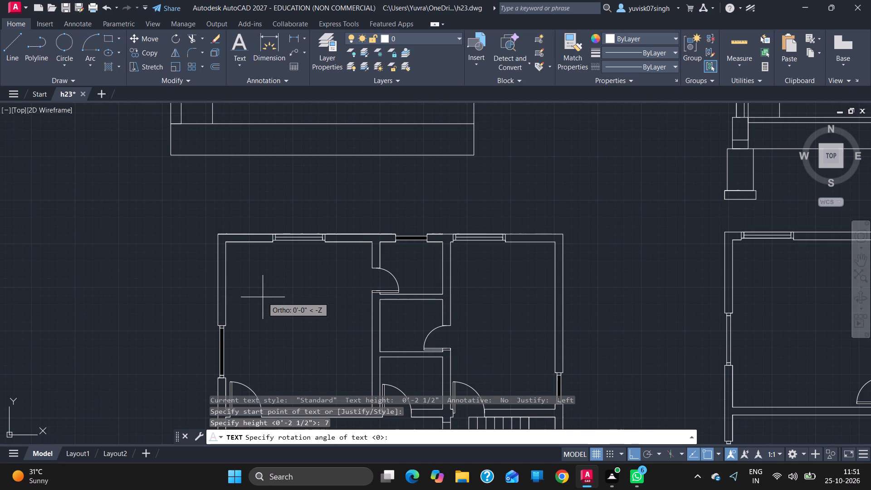
pyautogui.press('Return')
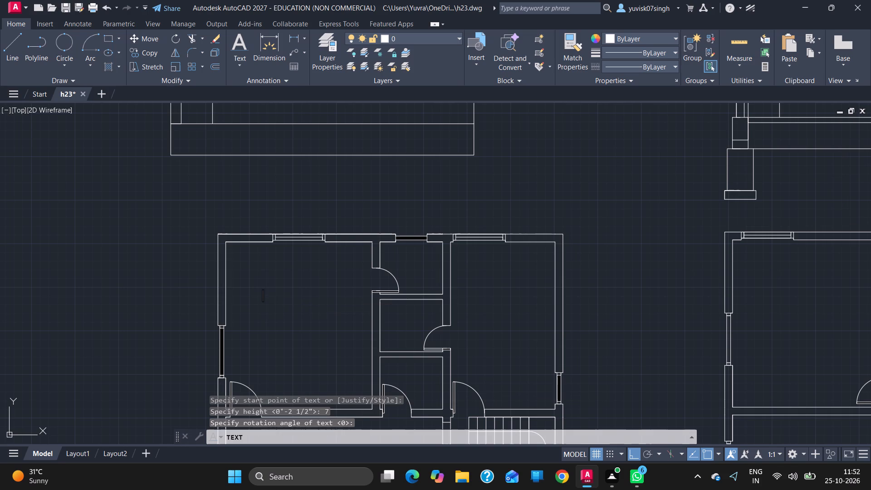
pyautogui.press('m')
pyautogui.press('BackSpace')
pyautogui.write('MA')
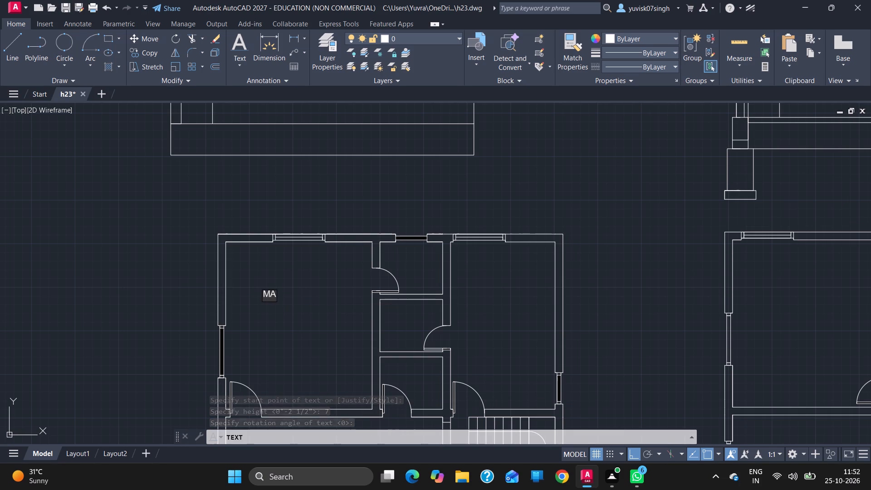
pyautogui.write('STER BED')
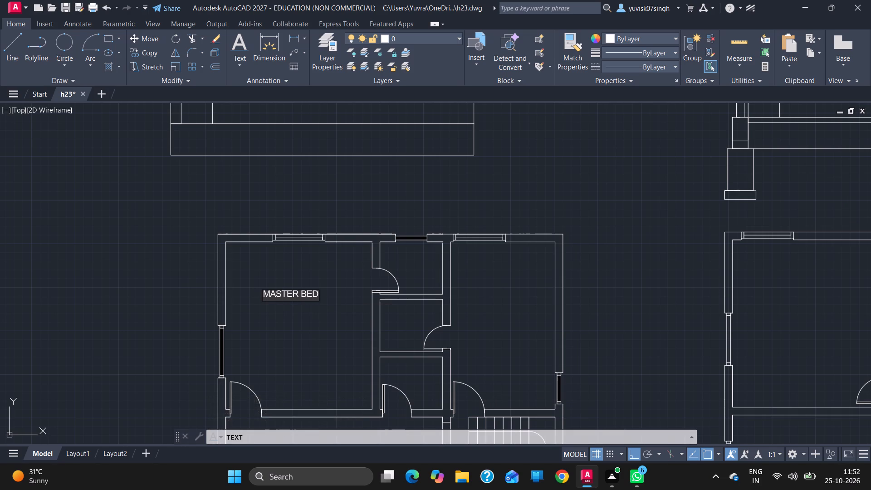
pyautogui.press('Return')
pyautogui.write("14'")
pyautogui.write('X1')
pyautogui.write("6'")
pyautogui.press('Return')
pyautogui.press('Return')
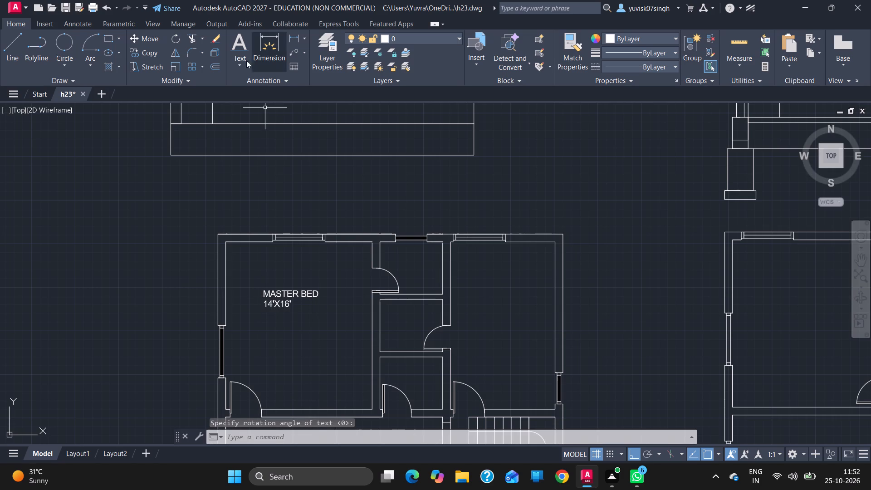
# Label the openings along the left floor plan's top wall W, V and W in 7" high, unrotated single-line text.
pyautogui.click(241, 59)
pyautogui.click(246, 112)
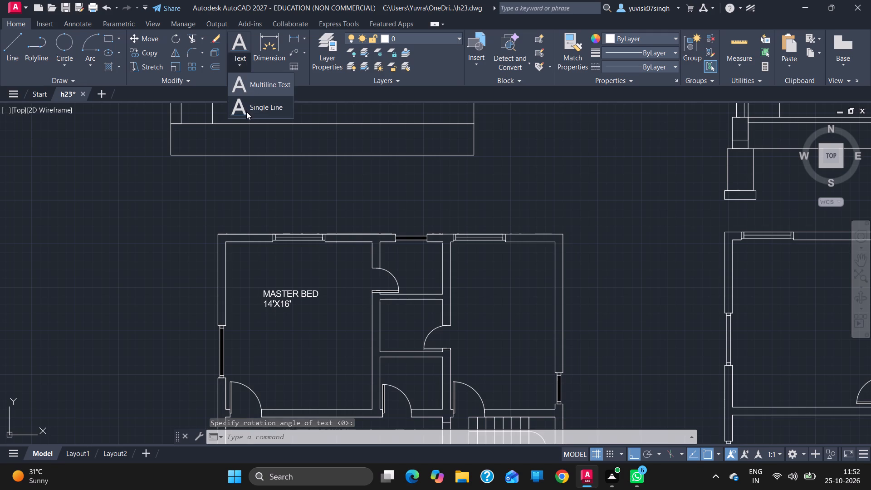
pyautogui.click(286, 226)
pyautogui.press('Return')
pyautogui.press('Return')
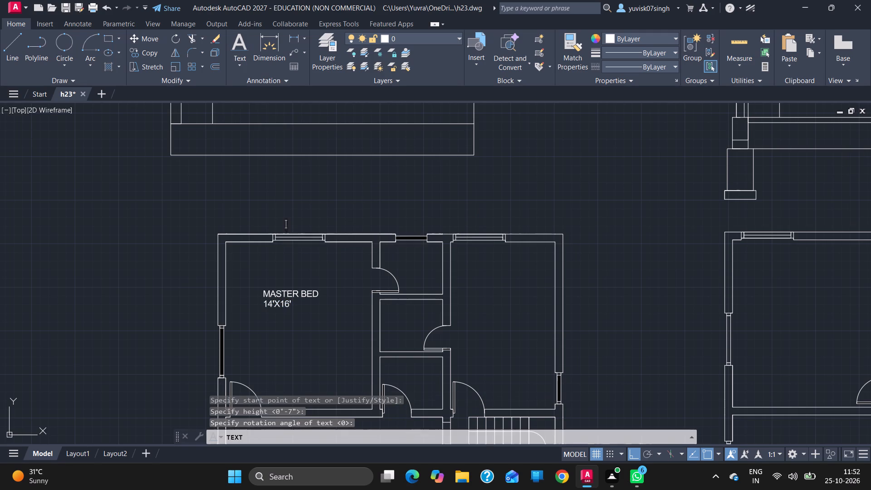
pyautogui.press('w')
pyautogui.click(411, 224)
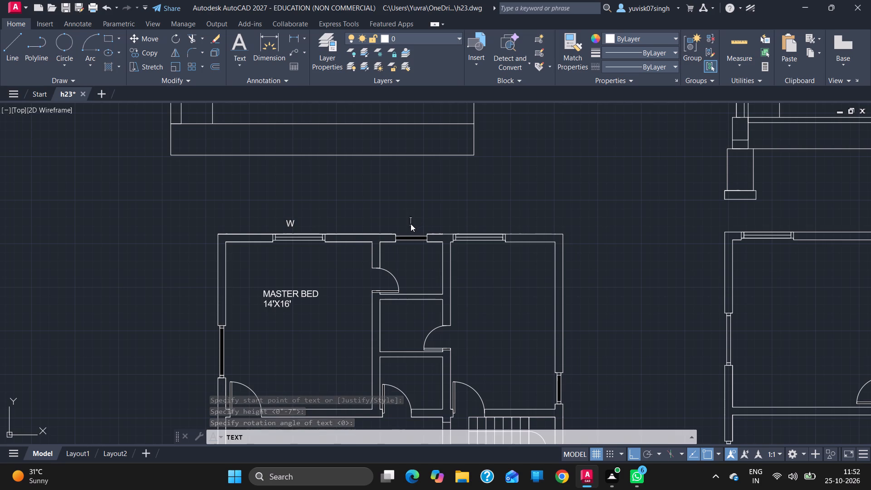
pyautogui.press('v')
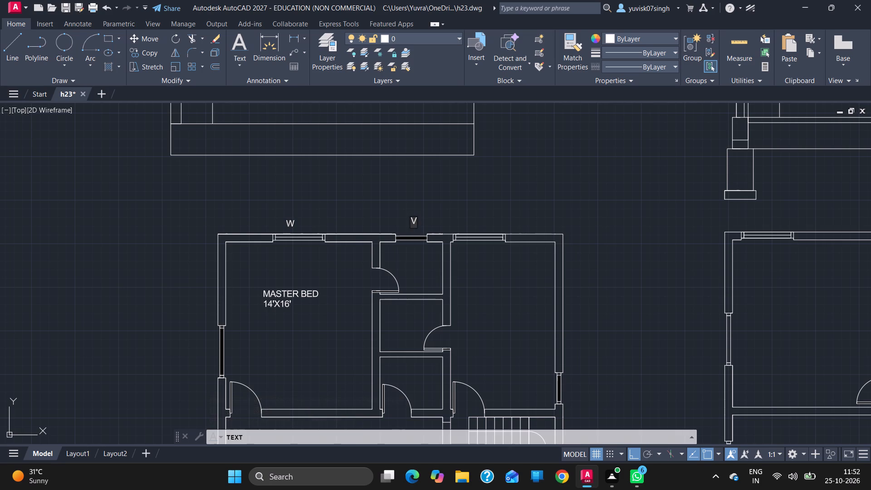
pyautogui.click(481, 226)
pyautogui.press('w')
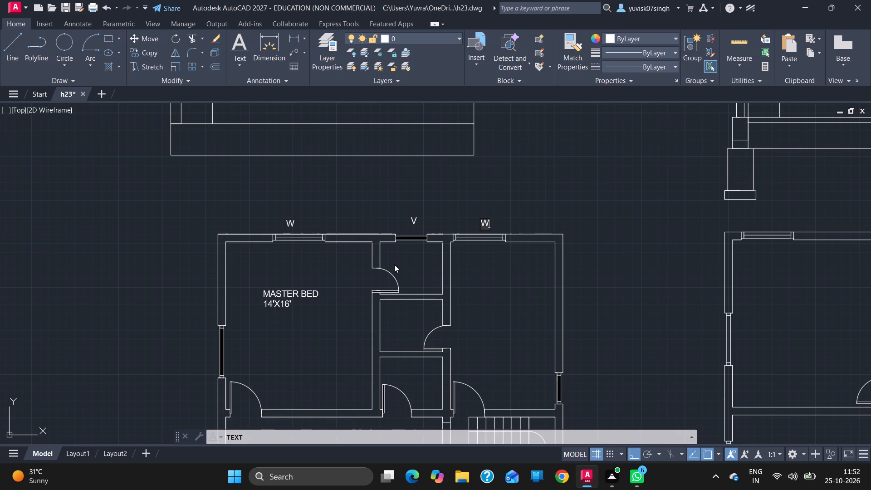
# Add the two-line text TOILET, 6'X5' in the small room below the ventilator.
pyautogui.click(393, 260)
pyautogui.write('TOILET')
pyautogui.press('Return')
pyautogui.write("6'")
pyautogui.write('X5')
pyautogui.press("'")
# Add the three-line text KITCHEN, & DINING, 10'X16' in the left floor plan's upper-right room.
pyautogui.click(470, 271)
pyautogui.write('KITCHEN')
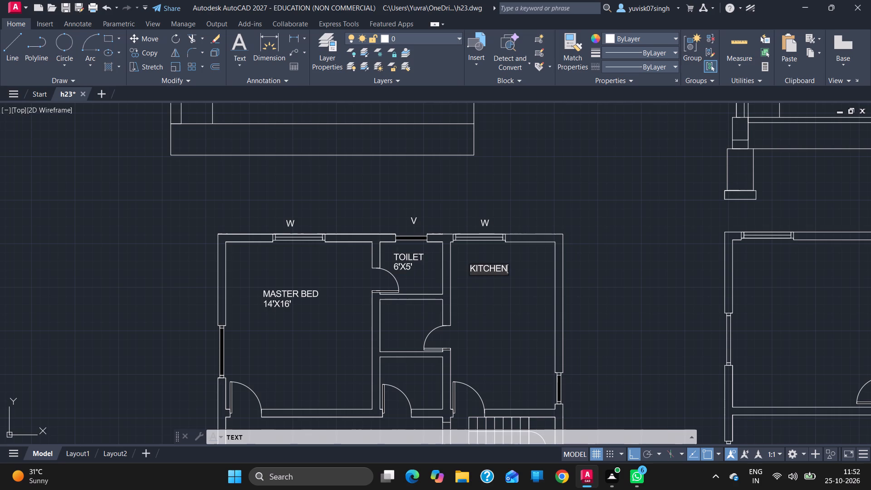
pyautogui.press('Return')
pyautogui.hotkey('shift', '&')
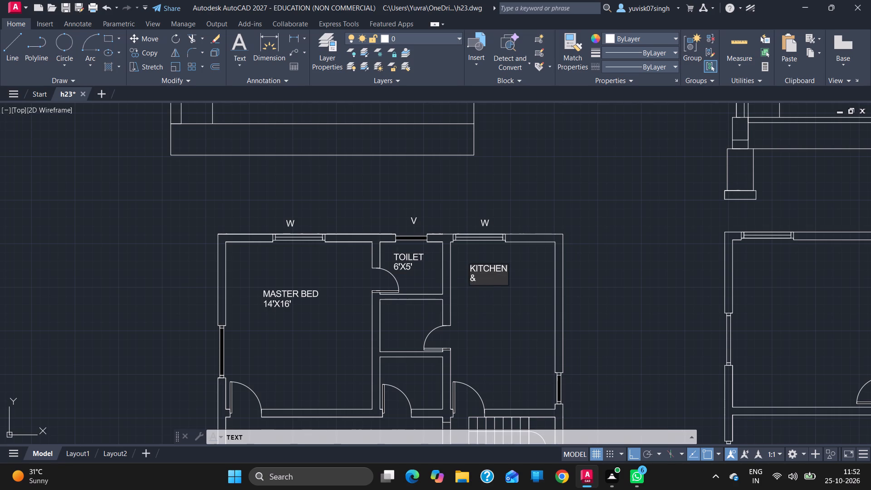
pyautogui.press('space')
pyautogui.write('DINING')
pyautogui.press('Return')
pyautogui.press('1')
pyautogui.press('0')
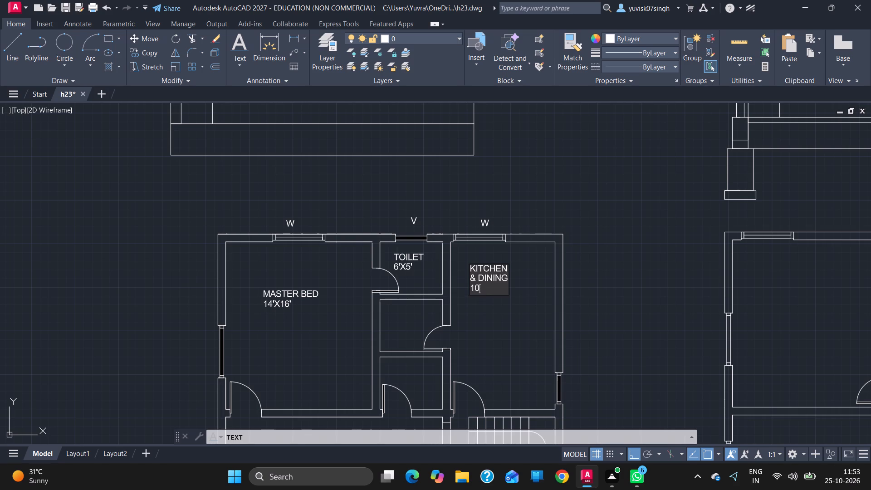
pyautogui.press("'")
pyautogui.write('X16')
pyautogui.press("'")
# Label the door between the master bedroom and the toilet D1.
pyautogui.click(373, 281)
pyautogui.write('D1')
# Add the two-line text STORE, 6'X5' in the room below the toilet and label its door D1.
pyautogui.click(389, 315)
pyautogui.write('STORE')
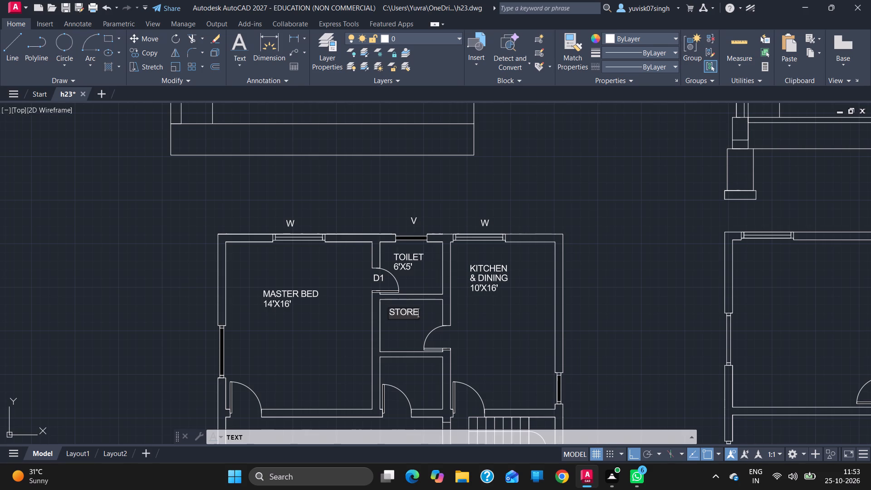
pyautogui.press('Return')
pyautogui.press('6')
pyautogui.press("'")
pyautogui.write('X5')
pyautogui.press("'")
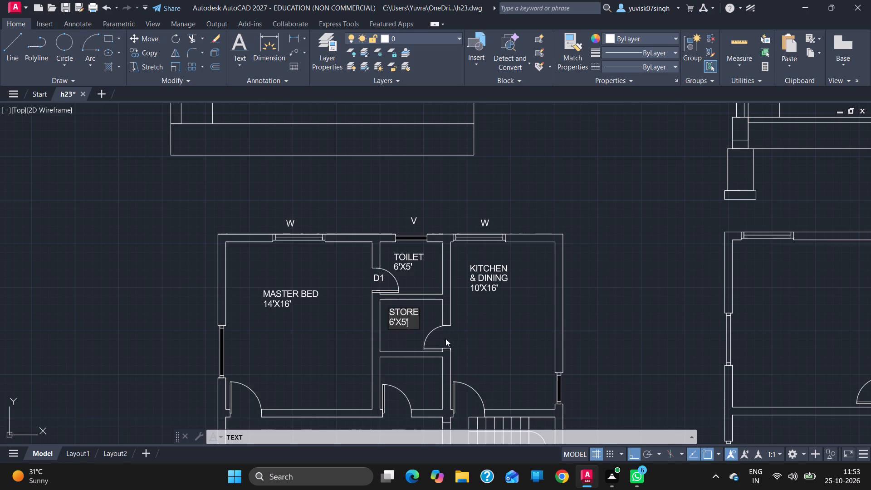
pyautogui.click(440, 338)
pyautogui.write('D1')
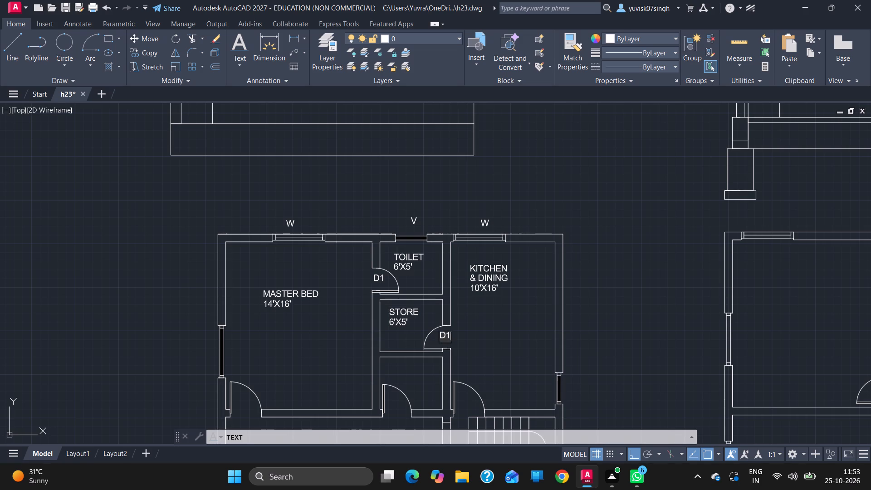
# Add the two-line text POOJA, 6'X5' in the room below the store and label its door D1.
pyautogui.click(394, 367)
pyautogui.write('POOJA')
pyautogui.press('Return')
pyautogui.write("6'X5'")
pyautogui.click(388, 411)
pyautogui.write('D1')
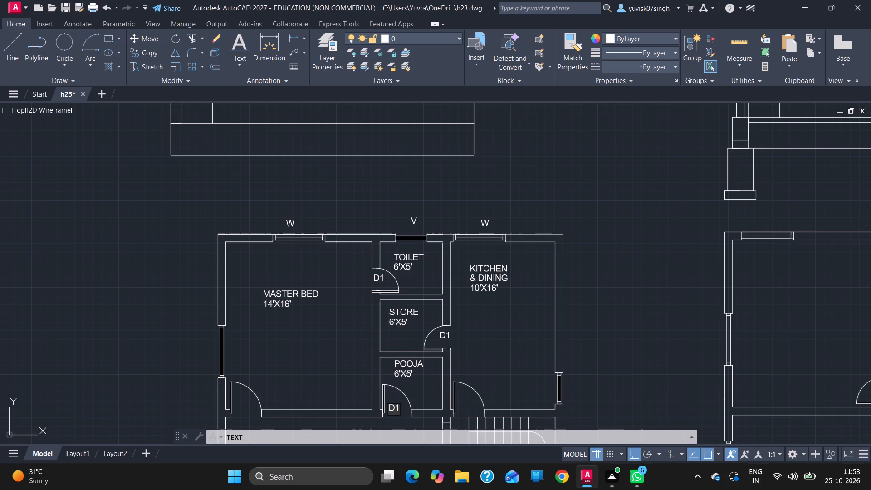
# Label the kitchen door and the upper-left master bedroom's bottom door D in the left floor plan.
pyautogui.click(464, 413)
pyautogui.press('d')
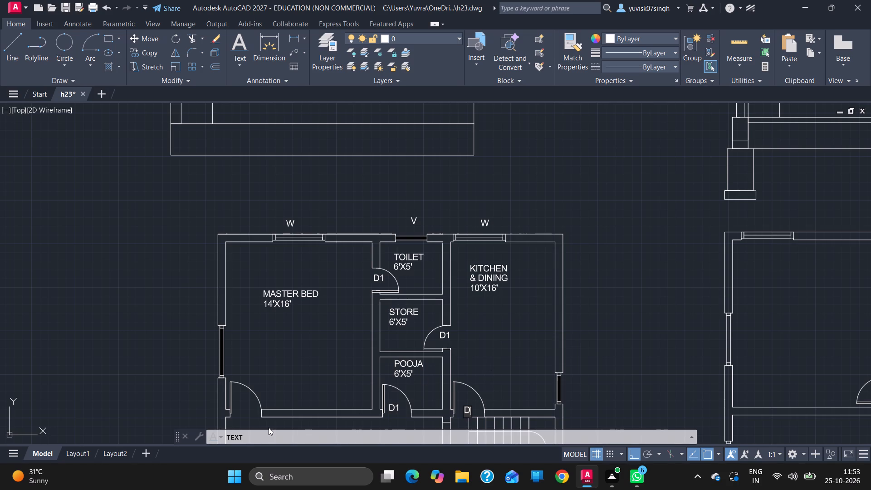
pyautogui.click(243, 415)
pyautogui.press('d')
# Add the two-line text HALL, 20'9"X22' in the large room below the master bedroom of the left floor plan.
pyautogui.keyDown('ctrl'); pyautogui.scroll(-2, 585, 218); pyautogui.keyUp('ctrl')
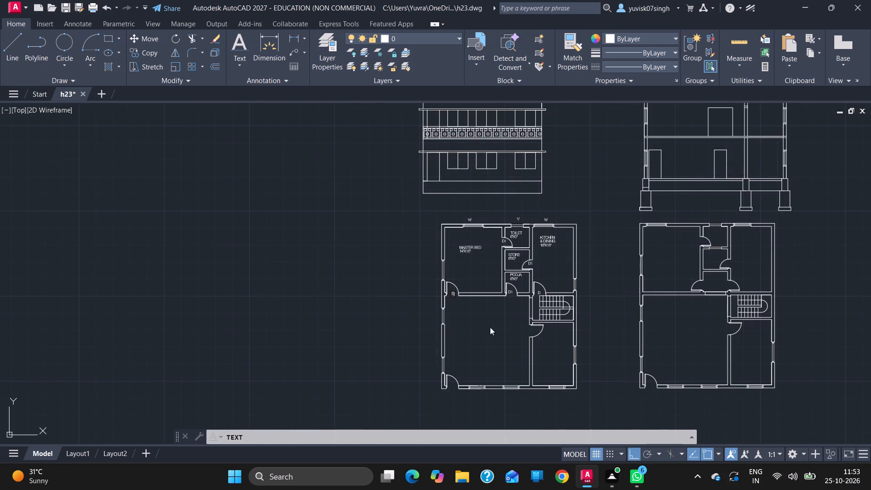
pyautogui.keyDown('ctrl'); pyautogui.scroll(1, 478, 342); pyautogui.keyUp('ctrl')
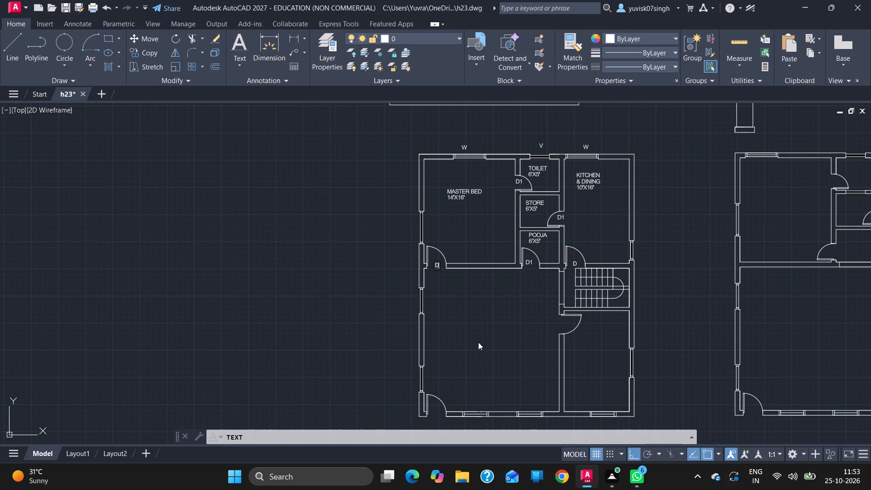
pyautogui.keyDown('ctrl'); pyautogui.scroll(2, 478, 342); pyautogui.keyUp('ctrl')
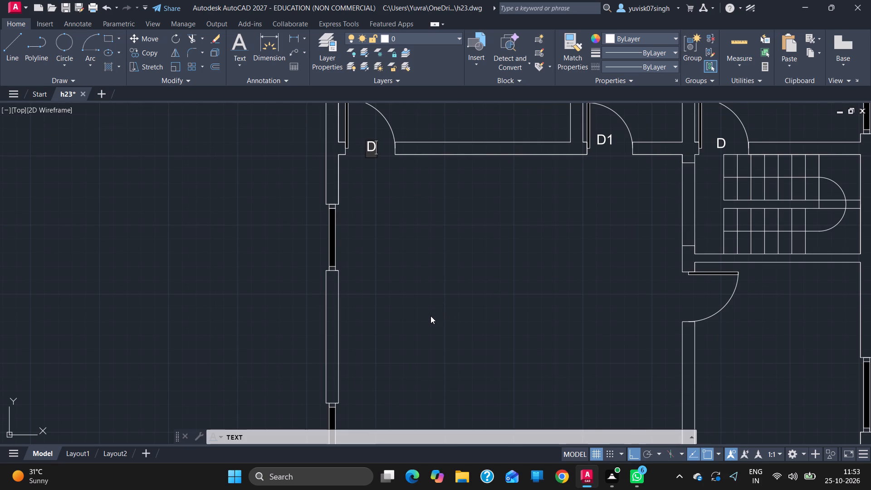
pyautogui.click(431, 316)
pyautogui.press('j')
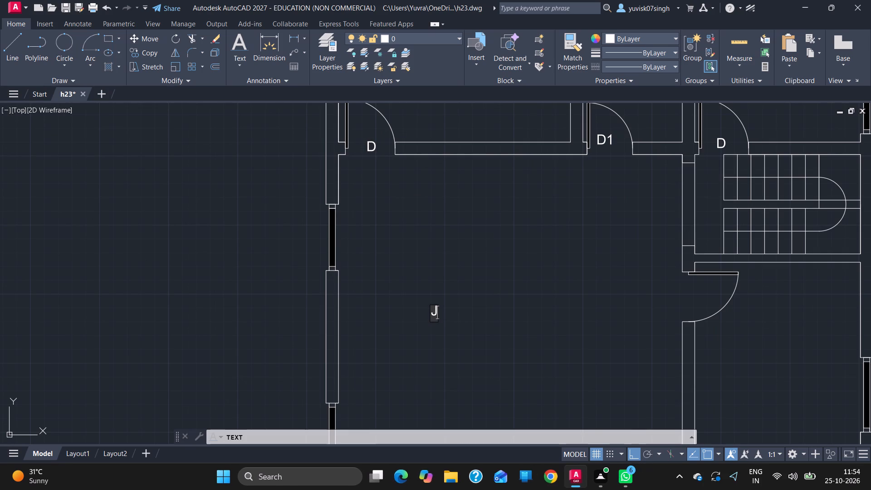
pyautogui.press('BackSpace')
pyautogui.write('HALL')
pyautogui.press('Return')
pyautogui.write("20'")
pyautogui.press('9')
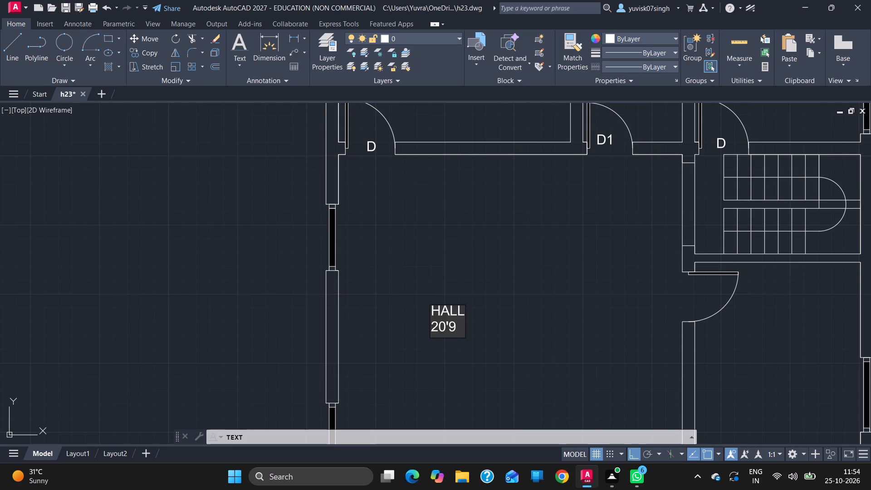
pyautogui.hotkey('shift', '"')
pyautogui.press('x')
pyautogui.write("22'")
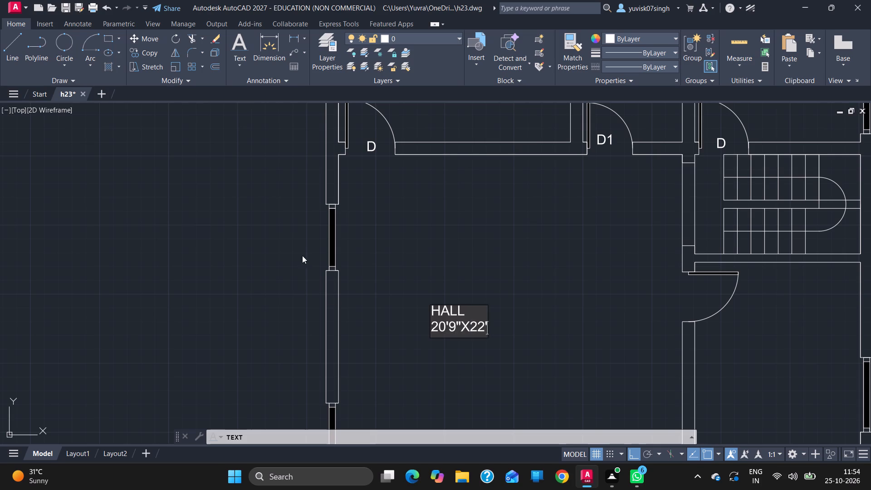
# Label the hall's upper left-wall window W and the door between the hall and the lower-right room D.
pyautogui.click(309, 240)
pyautogui.press('w')
pyautogui.click(683, 302)
pyautogui.press('d')
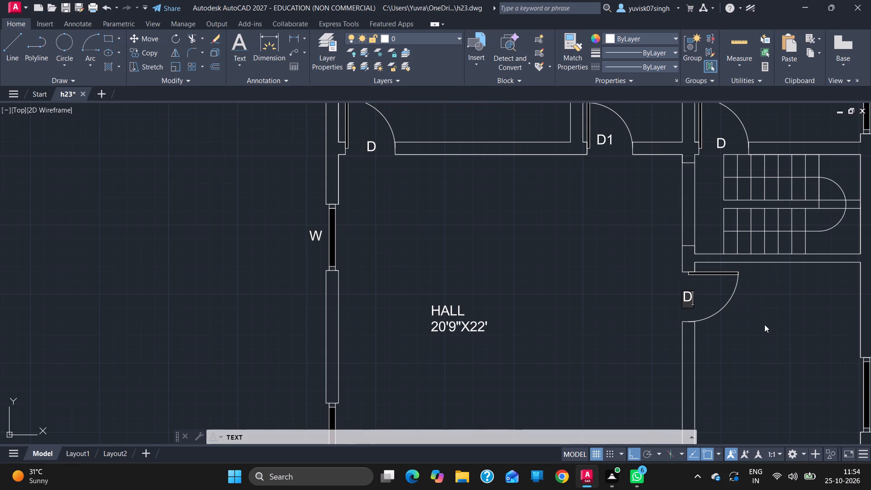
# Add the two-line text MASTER BED, 10'X16' in the left floor plan's lower-right room.
pyautogui.click(717, 374)
pyautogui.write('MMAST')
pyautogui.press('BackSpace')
pyautogui.press('BackSpace')
pyautogui.press('BackSpace')
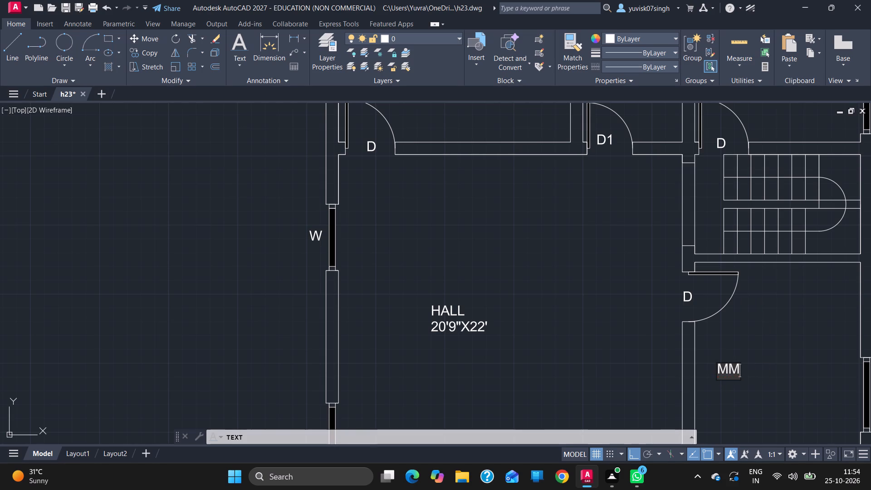
pyautogui.press('BackSpace')
pyautogui.write('ASTER BED')
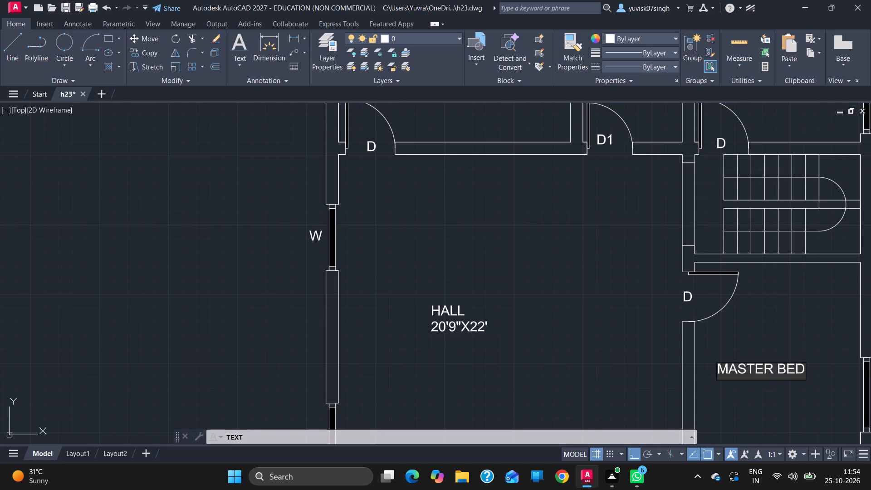
pyautogui.press('Return')
pyautogui.write("10'")
pyautogui.press('x')
pyautogui.write("16'")
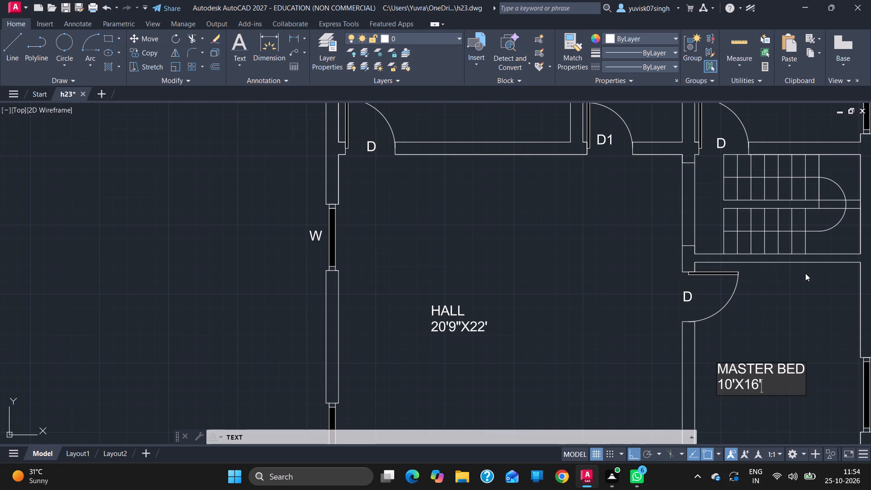
# Label the hall's lower left-wall window W and the door at the hall's bottom-left corner D.
pyautogui.keyDown('ctrl'); pyautogui.scroll(-4, 805, 273); pyautogui.keyUp('ctrl')
pyautogui.keyDown('ctrl'); pyautogui.scroll(1, 727, 298); pyautogui.keyUp('ctrl')
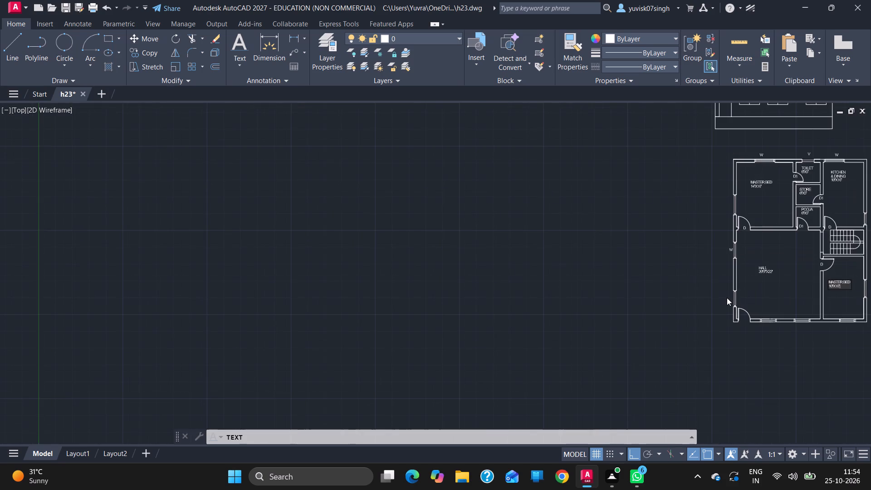
pyautogui.keyDown('ctrl'); pyautogui.scroll(2, 727, 298); pyautogui.keyUp('ctrl')
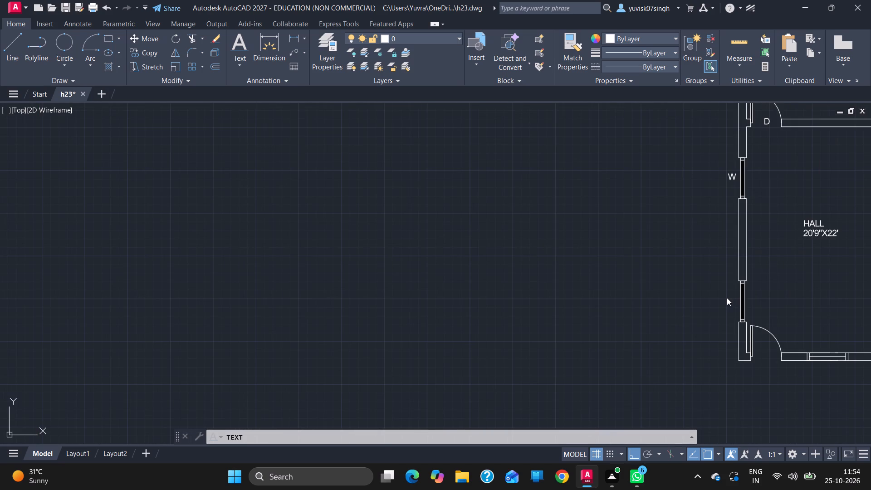
pyautogui.click(728, 303)
pyautogui.press('w')
pyautogui.click(760, 360)
pyautogui.press('d')
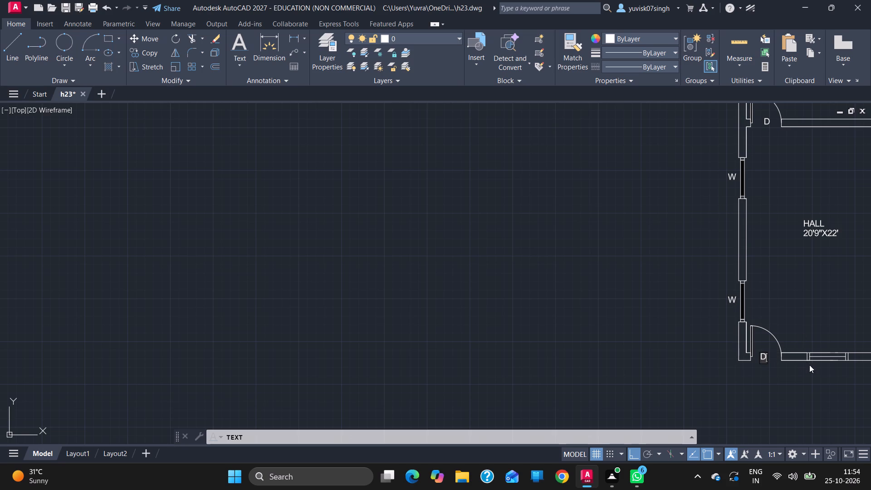
# Label the three windows along the plan's bottom wall and the lower-right bedroom's right-wall window W.
pyautogui.click(823, 370)
pyautogui.press('w')
pyautogui.keyDown('ctrl'); pyautogui.scroll(-3, 688, 354); pyautogui.keyUp('ctrl')
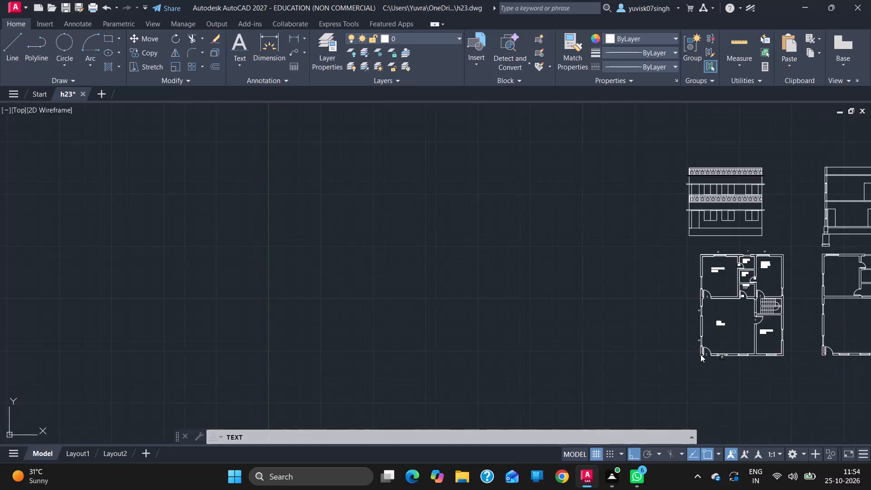
pyautogui.keyDown('ctrl'); pyautogui.scroll(4, 809, 365); pyautogui.keyUp('ctrl')
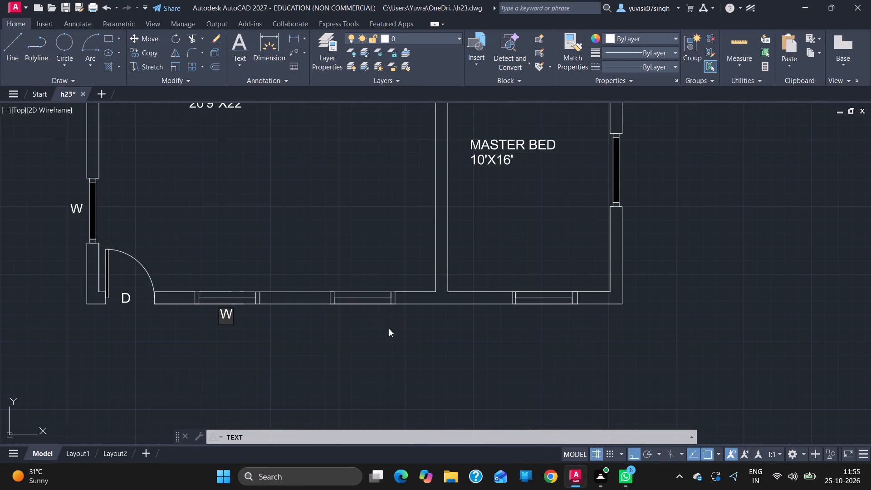
pyautogui.click(361, 321)
pyautogui.press('w')
pyautogui.click(544, 319)
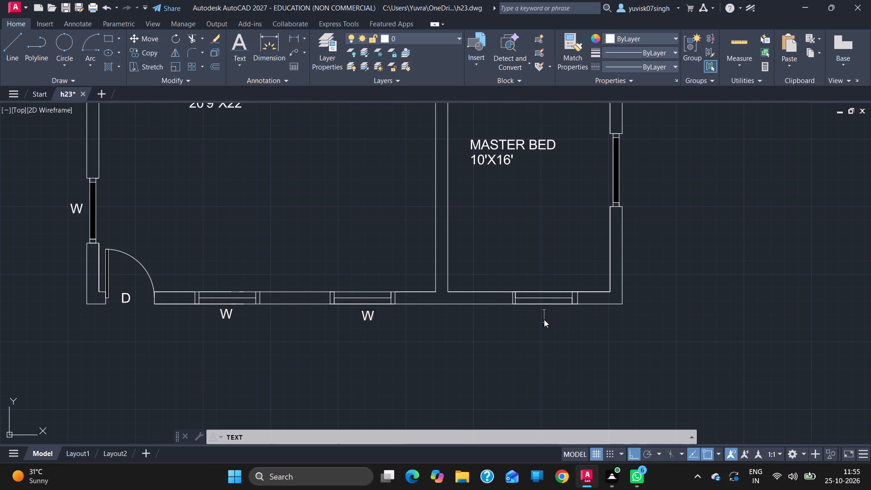
pyautogui.press('w')
pyautogui.click(626, 184)
pyautogui.press('w')
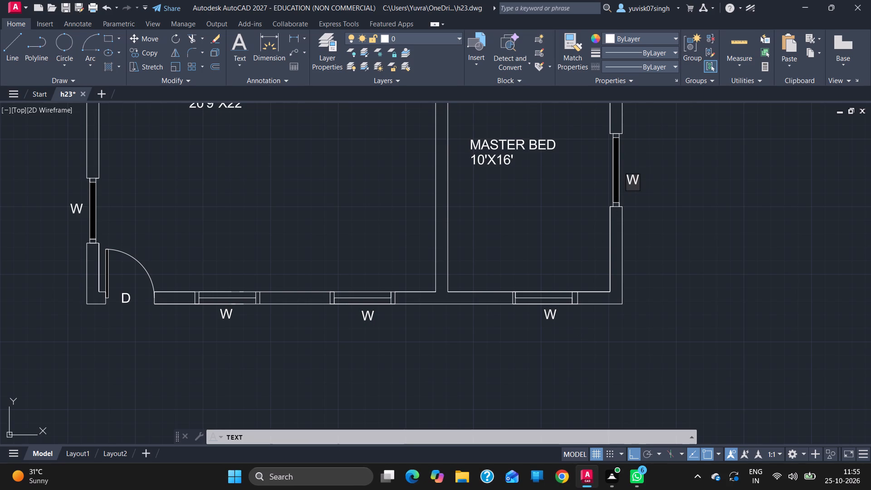
# Label the two left-wall windows of the right floor plan's large lower-left room W.
pyautogui.keyDown('ctrl'); pyautogui.scroll(-1, 626, 184); pyautogui.keyUp('ctrl')
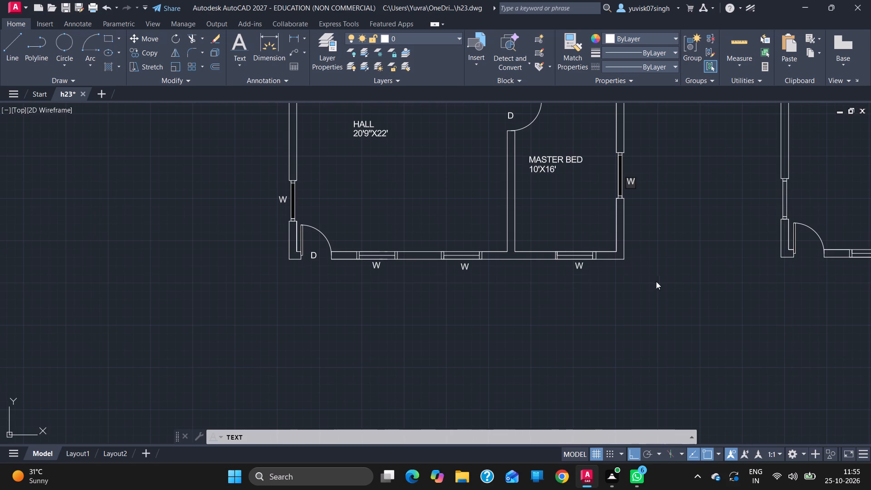
pyautogui.keyDown('ctrl'); pyautogui.scroll(-4, 542, 321); pyautogui.keyUp('ctrl')
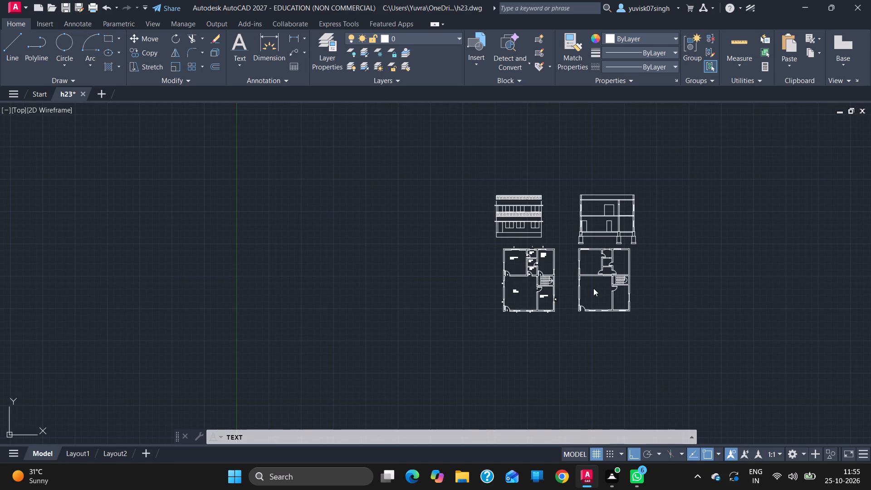
pyautogui.keyDown('ctrl'); pyautogui.scroll(5, 593, 288); pyautogui.keyUp('ctrl')
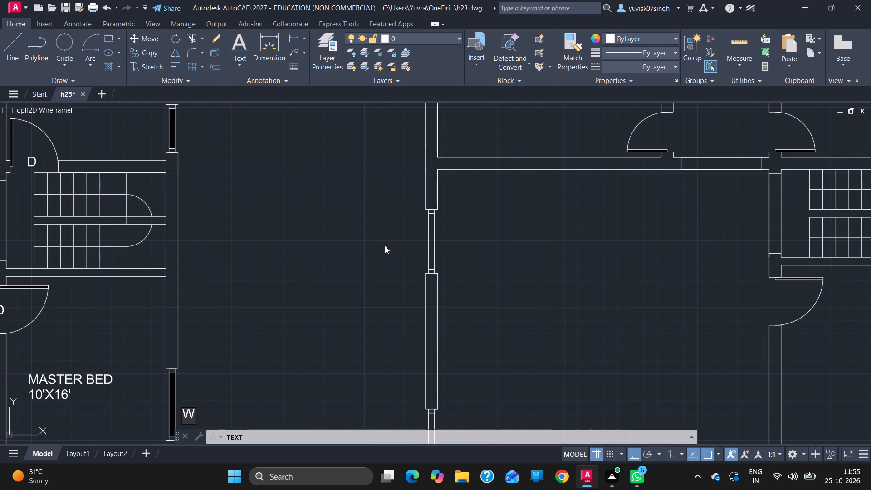
pyautogui.press('w')
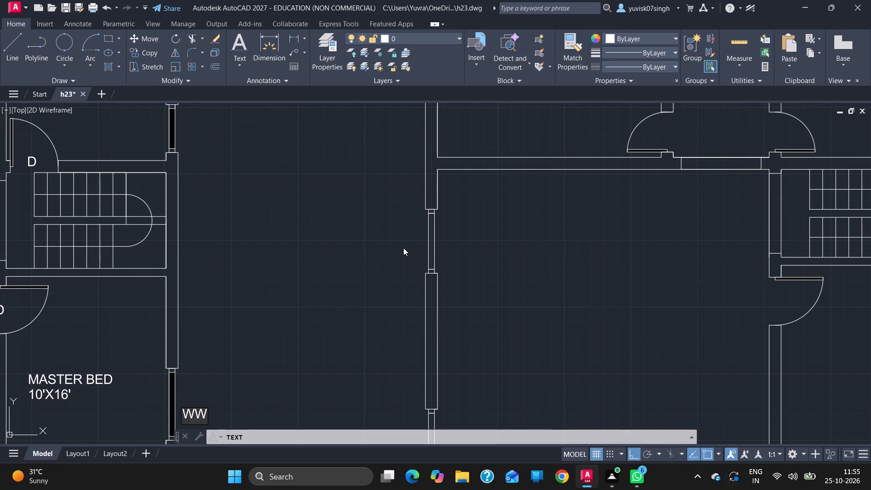
pyautogui.press('BackSpace')
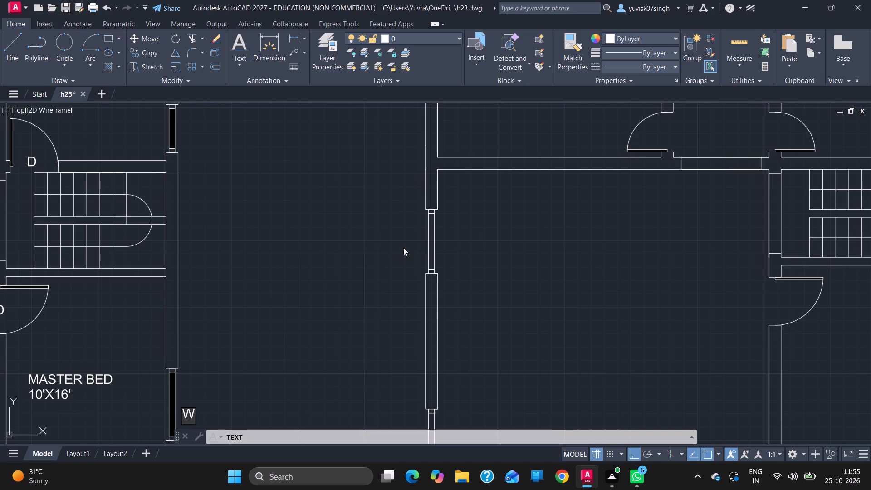
pyautogui.click(403, 248)
pyautogui.press('w')
pyautogui.keyDown('ctrl'); pyautogui.scroll(-2, 409, 398); pyautogui.keyUp('ctrl')
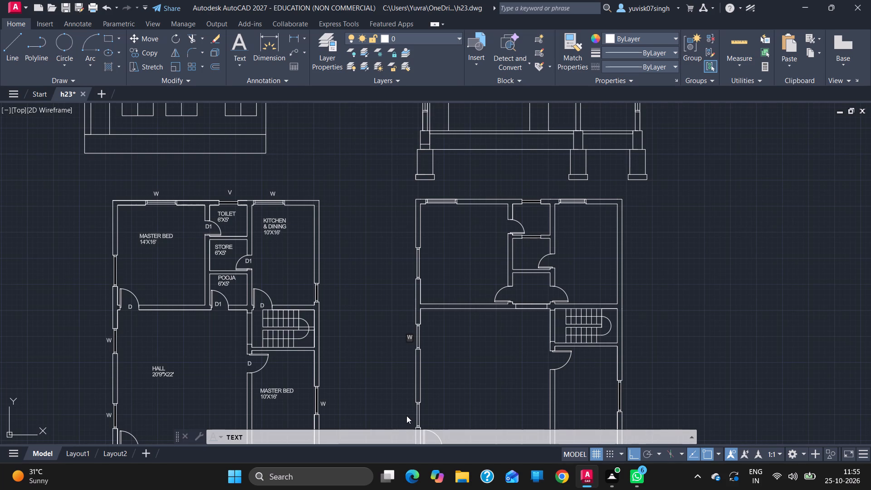
pyautogui.click(406, 416)
pyautogui.press('w')
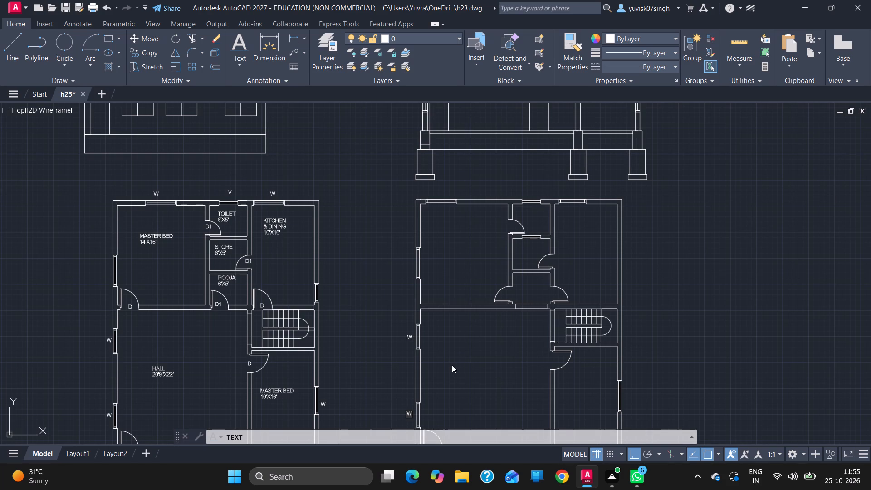
# Add the two-line text LIVING, 20'9"X22' in the right floor plan's large lower-left room.
pyautogui.click(451, 365)
pyautogui.write('LIVI')
pyautogui.write('NG')
pyautogui.press('Return')
pyautogui.write("20'9")
pyautogui.hotkey('shift', '"')
pyautogui.press('x')
pyautogui.write('22')
pyautogui.press("'")
# Label the right plan's upper-left room GUEST with size 14'X16', and mark its top-wall and left-wall windows W.
pyautogui.click(437, 191)
pyautogui.press('w')
pyautogui.click(438, 229)
pyautogui.write('GUEST')
pyautogui.click(409, 268)
pyautogui.press('w')
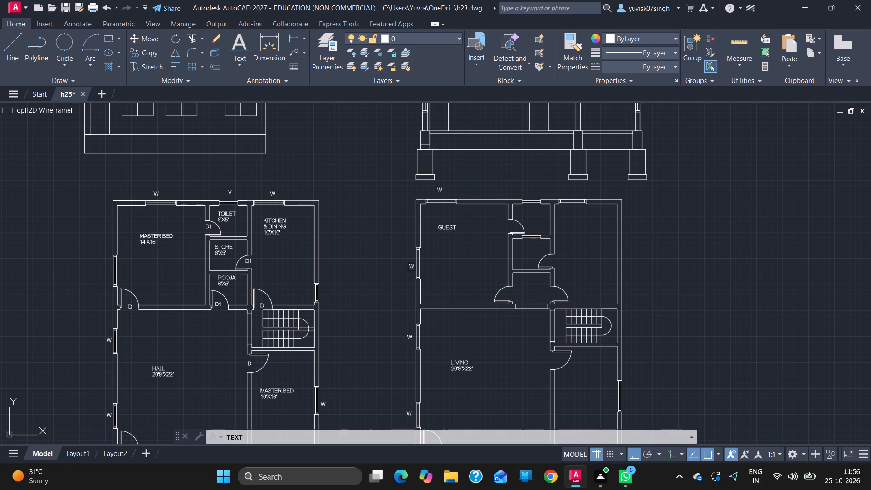
pyautogui.click(438, 235)
pyautogui.press('1')
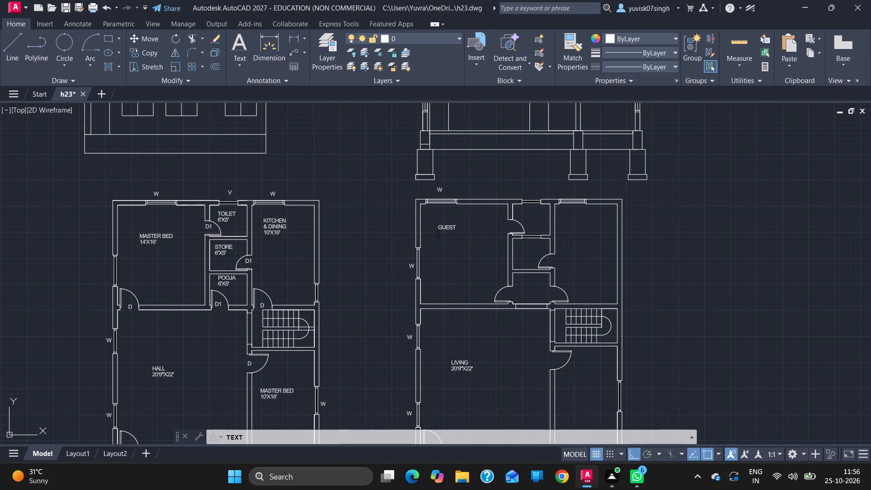
pyautogui.write("4'")
pyautogui.write("X16'")
# Label the right plan's top-wall ventilator V and the upper-right room's top-wall window W.
pyautogui.click(526, 195)
pyautogui.press('v')
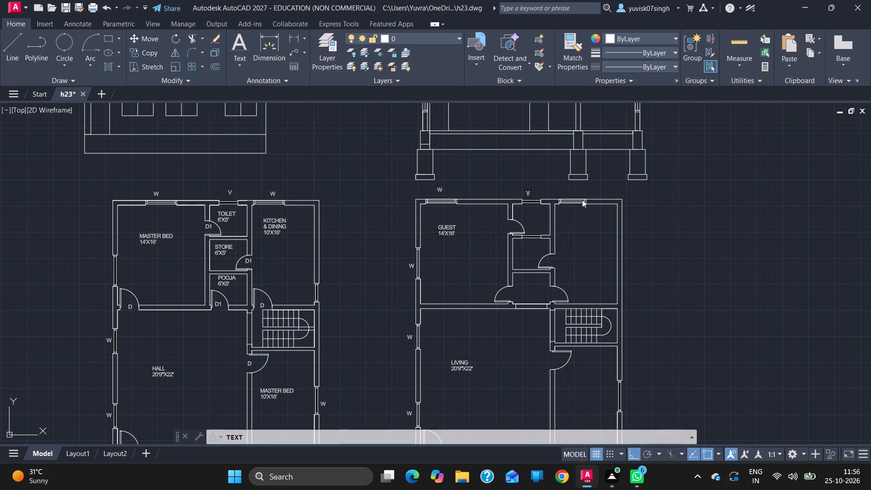
pyautogui.click(574, 192)
pyautogui.press('w')
# Add the two-line text TOILET, 6'X5' in the small top-middle room and label the ventilator in its bottom wall V.
pyautogui.keyDown('ctrl'); pyautogui.scroll(4, 538, 211); pyautogui.keyUp('ctrl')
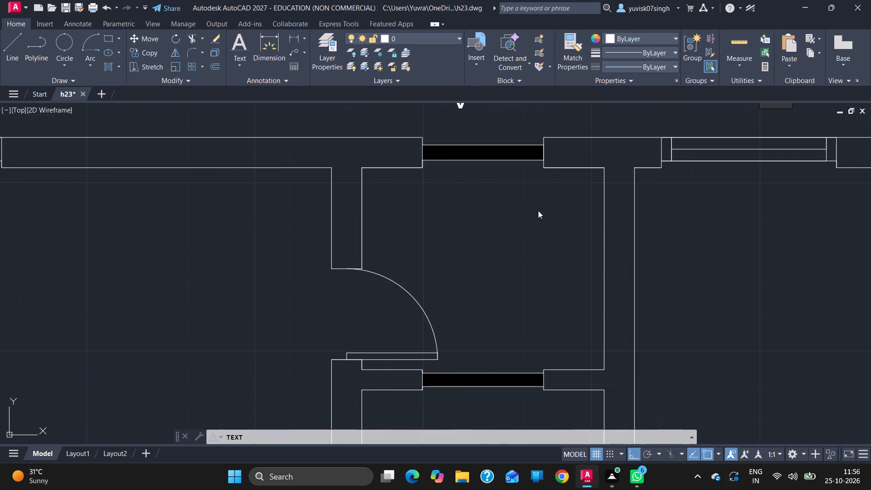
pyautogui.click(425, 217)
pyautogui.write('TOI')
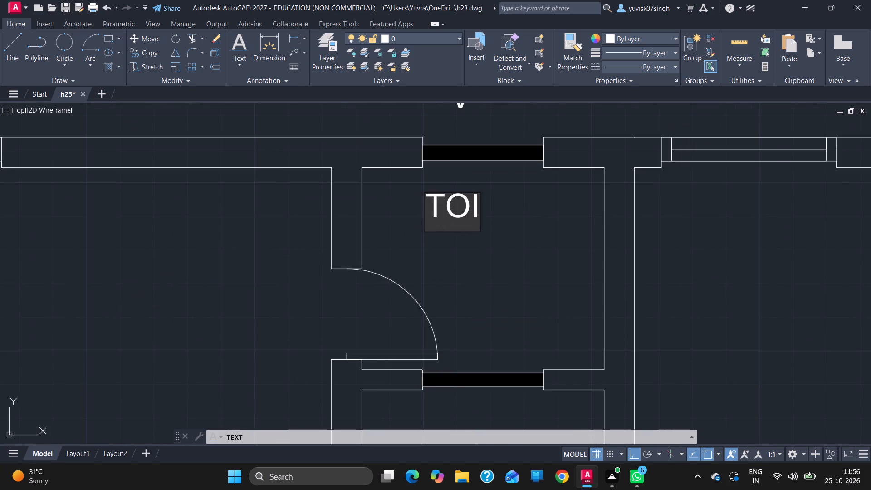
pyautogui.write('LET')
pyautogui.press('Return')
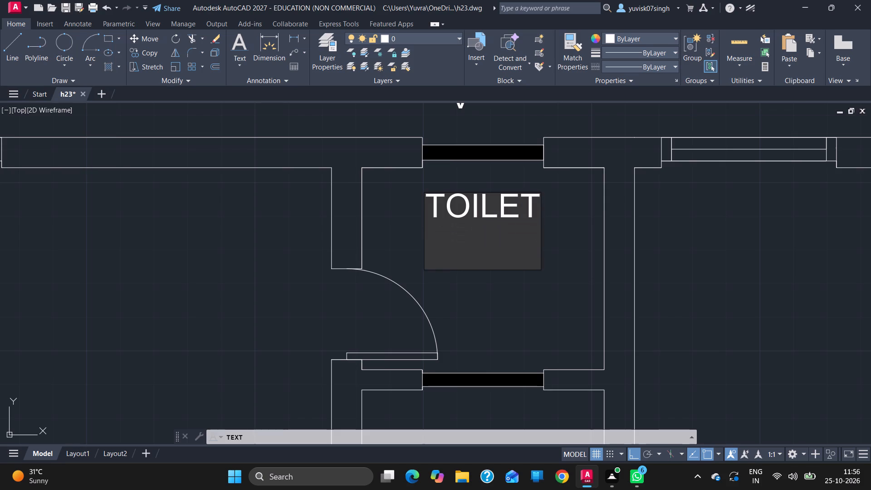
pyautogui.write("6'X")
pyautogui.write("5'")
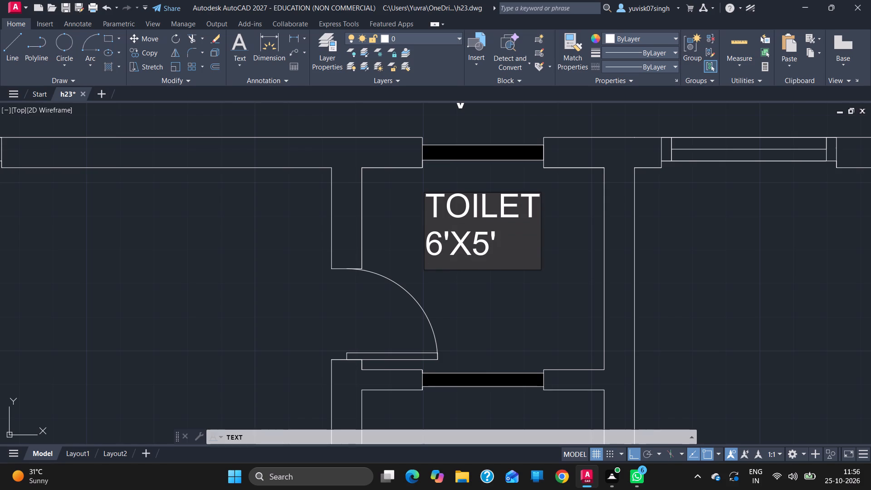
pyautogui.click(477, 358)
pyautogui.press('v')
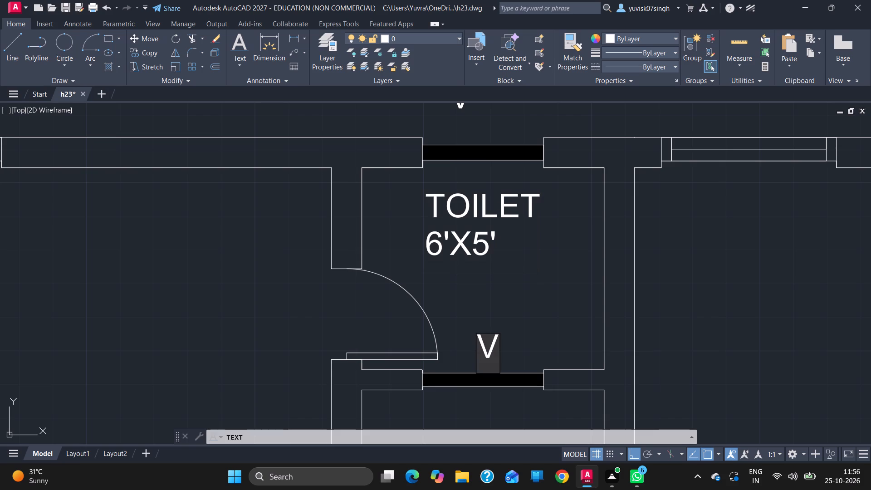
# Add the two-line text TOILET, 6'X5' in the small room directly below the upper toilet.
pyautogui.keyDown('ctrl'); pyautogui.scroll(-2, 514, 353); pyautogui.keyUp('ctrl')
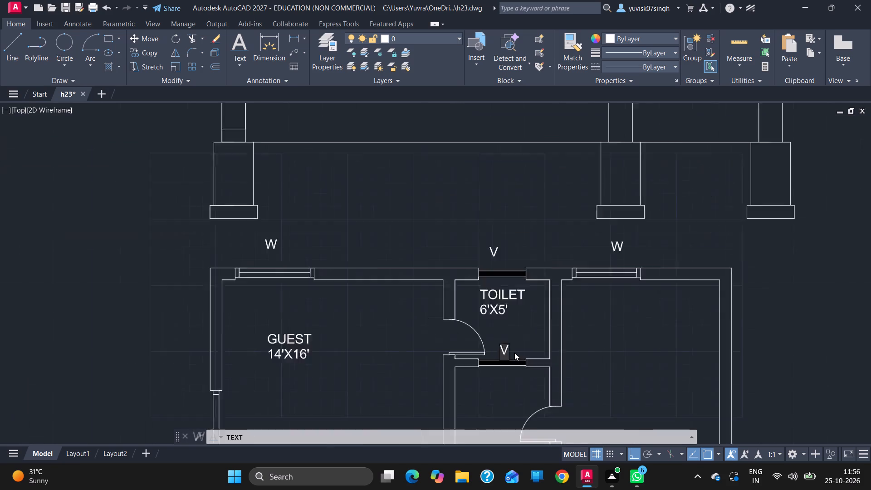
pyautogui.keyDown('ctrl'); pyautogui.scroll(-1, 514, 353); pyautogui.keyUp('ctrl')
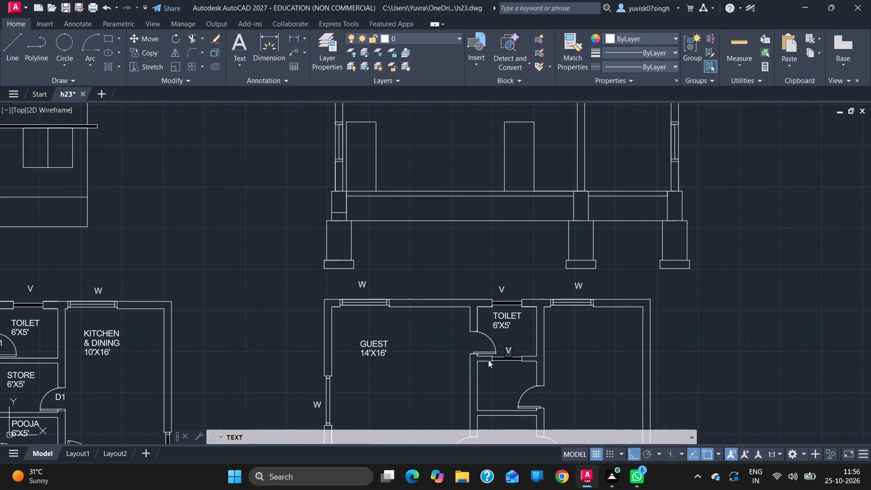
pyautogui.keyDown('ctrl'); pyautogui.scroll(2, 499, 407); pyautogui.keyUp('ctrl')
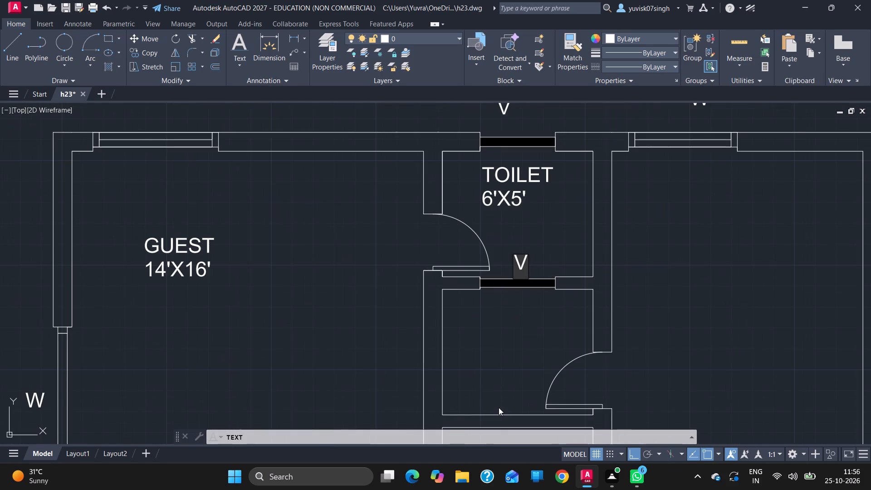
pyautogui.click(463, 318)
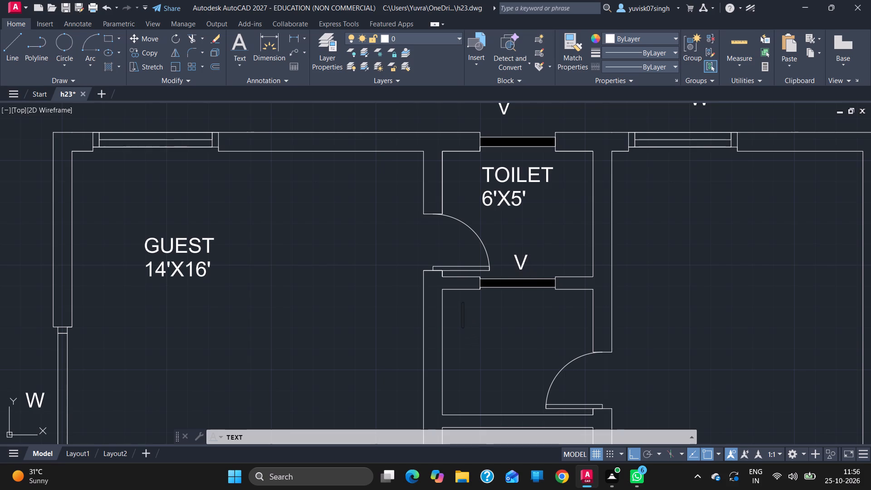
pyautogui.write('TOILET')
pyautogui.press('Return')
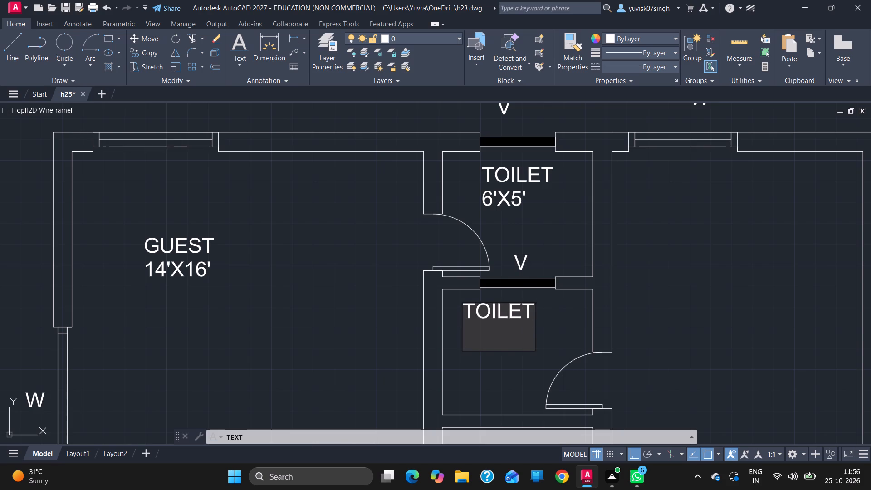
pyautogui.write("6'X5'")
# Label the door between the guest room and the upper toilet D1.
pyautogui.click(428, 243)
pyautogui.write('D1')
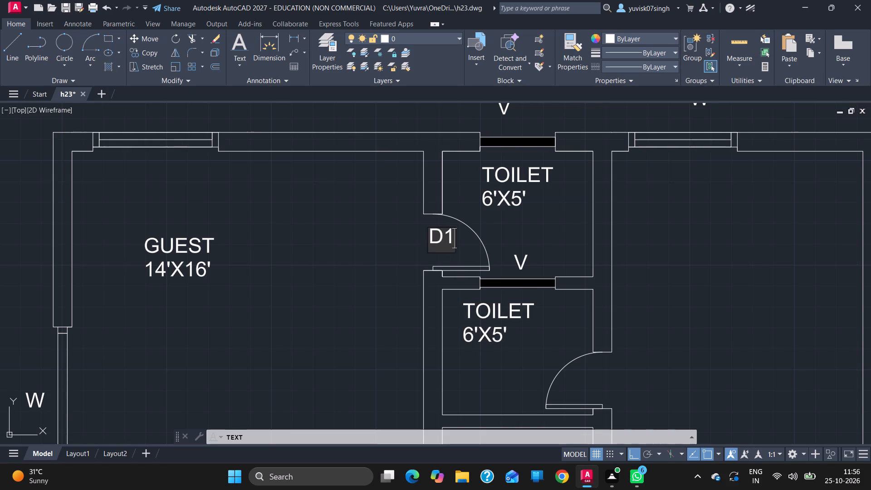
# Label the door between the lower toilet and the right plan's upper-right room D1.
pyautogui.click(598, 381)
pyautogui.write('D1')
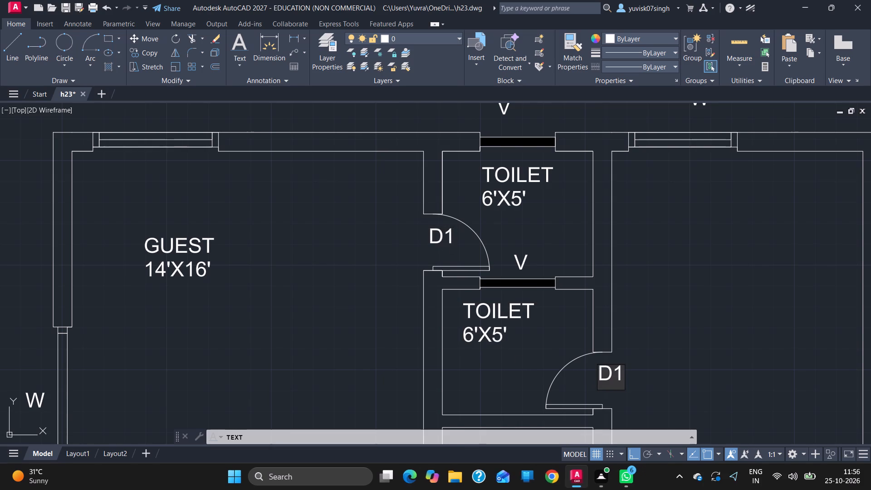
# Add the three-line text MASTER, BED, 10'X16' in the upper-right room of the right plan.
pyautogui.keyDown('ctrl'); pyautogui.scroll(-2, 555, 345); pyautogui.keyUp('ctrl')
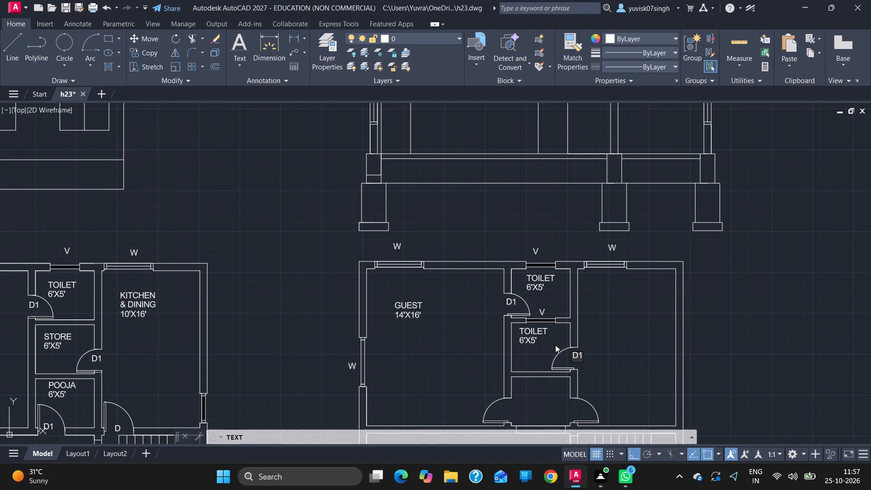
pyautogui.keyDown('ctrl'); pyautogui.scroll(3, 638, 334); pyautogui.keyUp('ctrl')
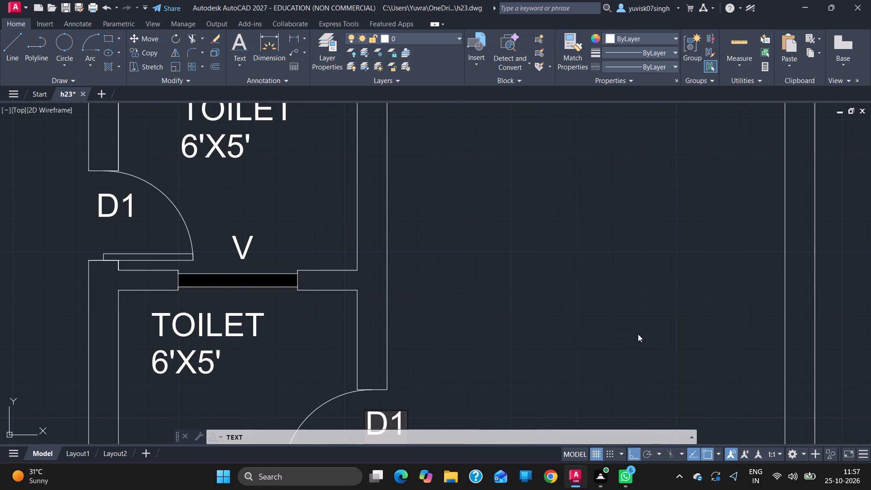
pyautogui.click(502, 252)
pyautogui.write('MAST')
pyautogui.write('ER')
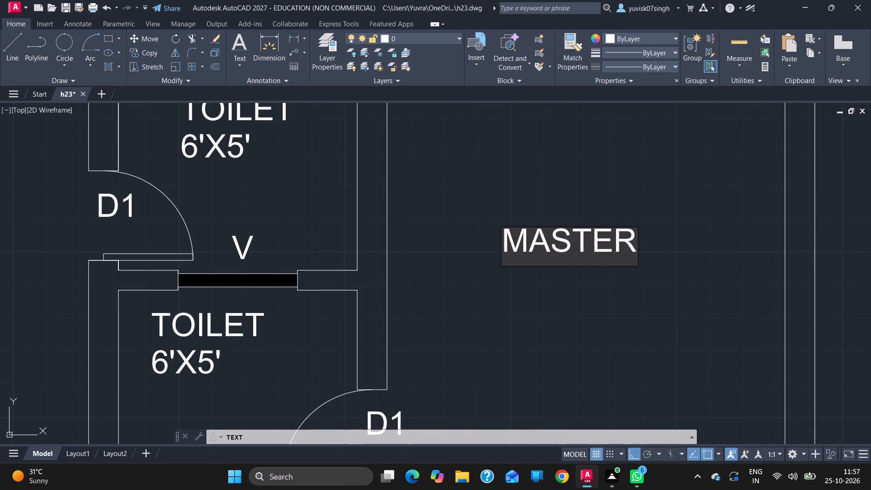
pyautogui.press('Return')
pyautogui.write('BED')
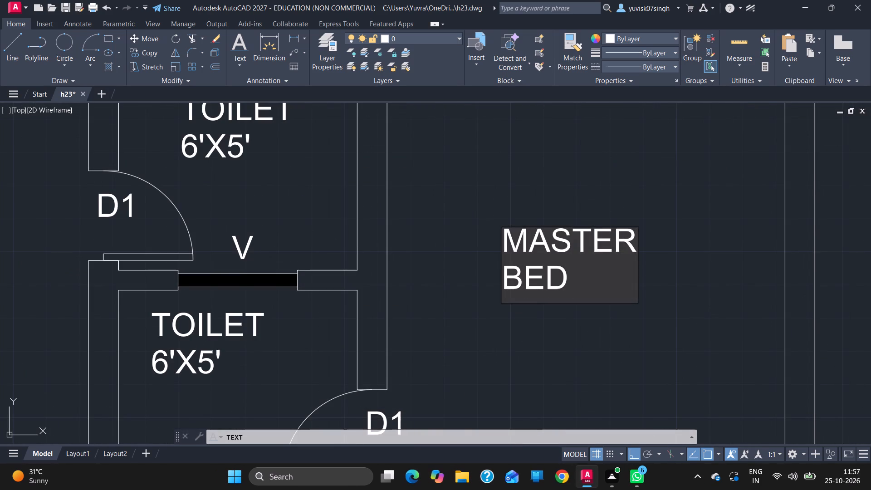
pyautogui.press('Return')
pyautogui.write('10')
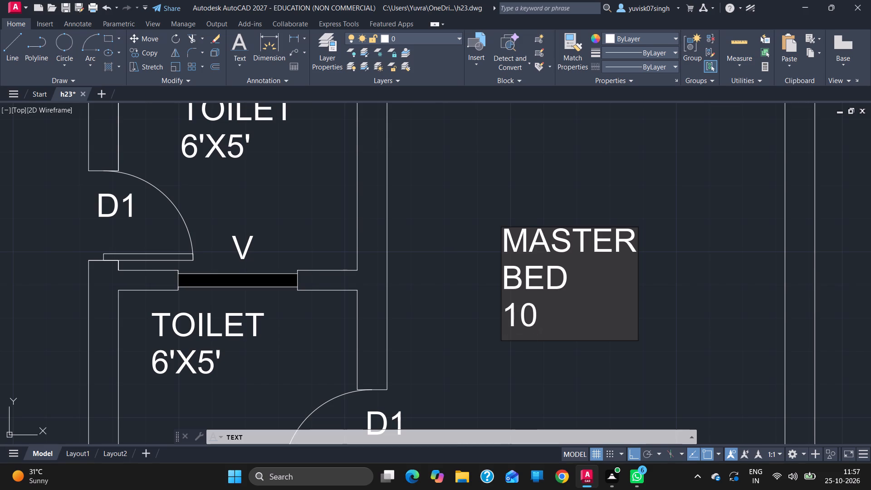
pyautogui.write("'X16'")
# Label the two doors opening off the small passage below the toilets, into the guest and master bedrooms, D.
pyautogui.keyDown('ctrl'); pyautogui.scroll(-3, 502, 252); pyautogui.keyUp('ctrl')
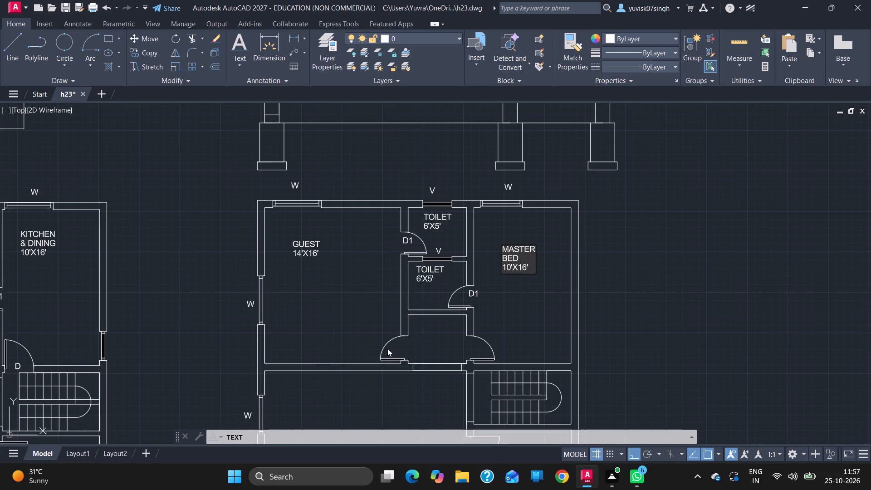
pyautogui.click(399, 348)
pyautogui.press('d')
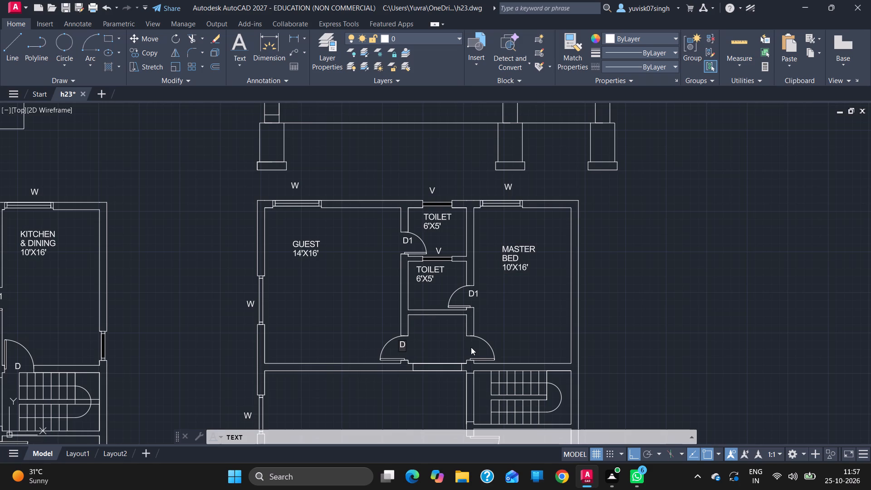
pyautogui.click(463, 349)
pyautogui.press('d')
# Label the door between the living room and the lower-right room of the right plan D.
pyautogui.keyDown('ctrl'); pyautogui.scroll(-4, 608, 311); pyautogui.keyUp('ctrl')
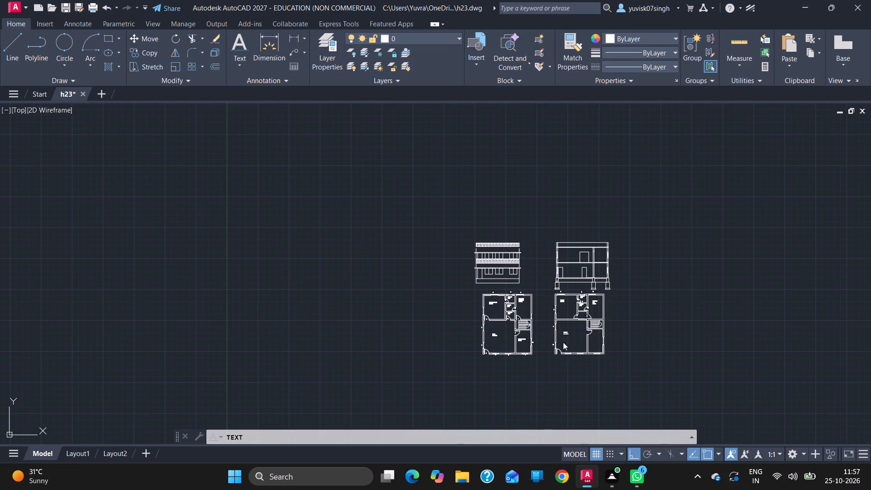
pyautogui.keyDown('ctrl'); pyautogui.scroll(2, 564, 342); pyautogui.keyUp('ctrl')
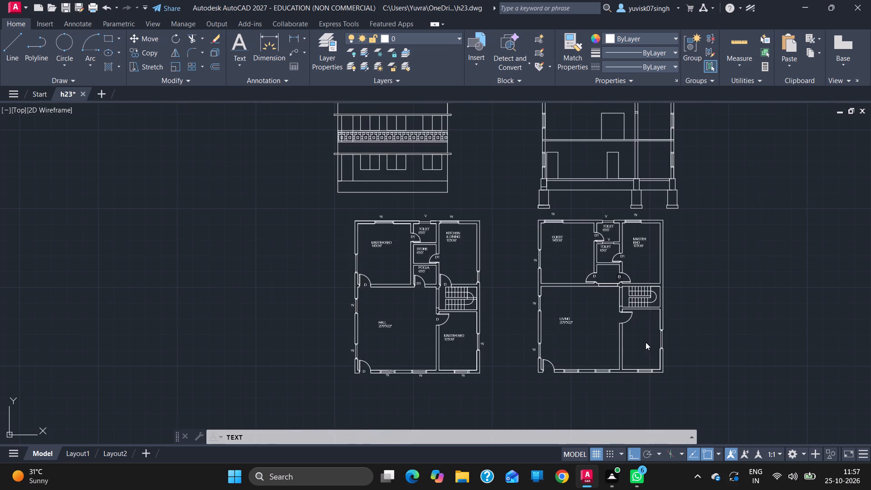
pyautogui.keyDown('ctrl'); pyautogui.scroll(3, 644, 340); pyautogui.keyUp('ctrl')
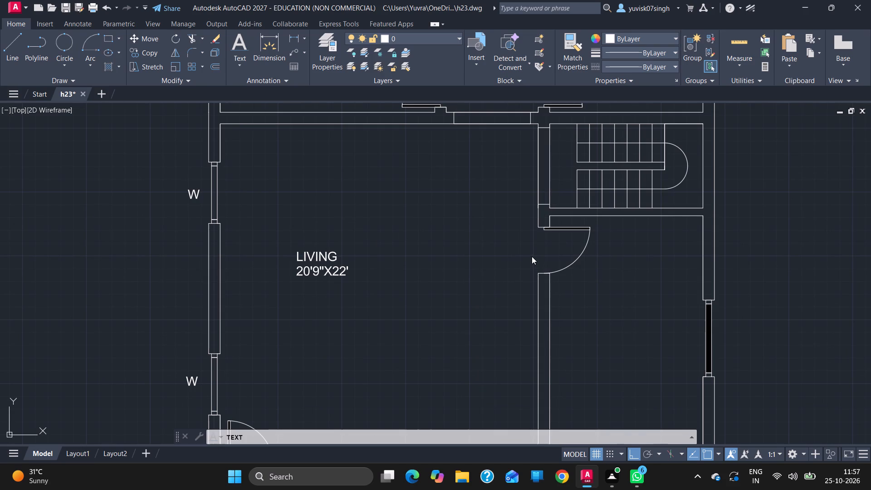
pyautogui.click(540, 248)
pyautogui.press('d')
# Add the text STUDY in the lower-right room of the right plan.
pyautogui.click(577, 319)
pyautogui.write('STY')
pyautogui.press('BackSpace')
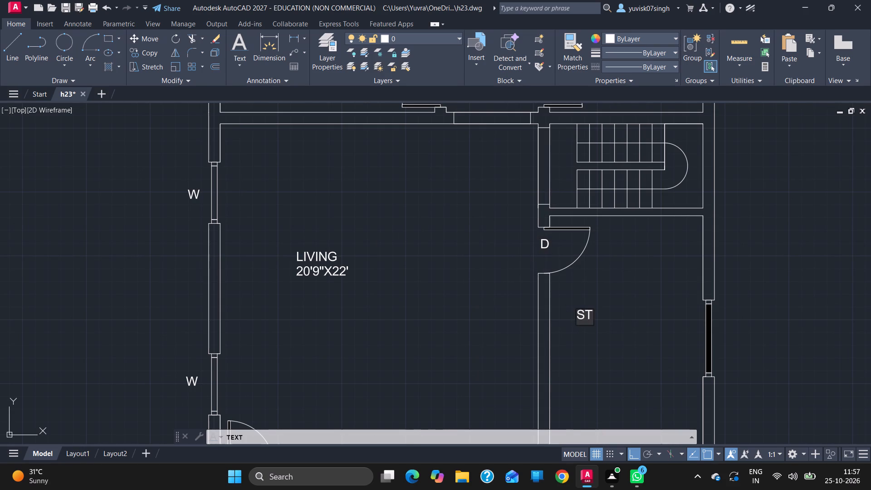
pyautogui.write('UDY')
pyautogui.press('Return')
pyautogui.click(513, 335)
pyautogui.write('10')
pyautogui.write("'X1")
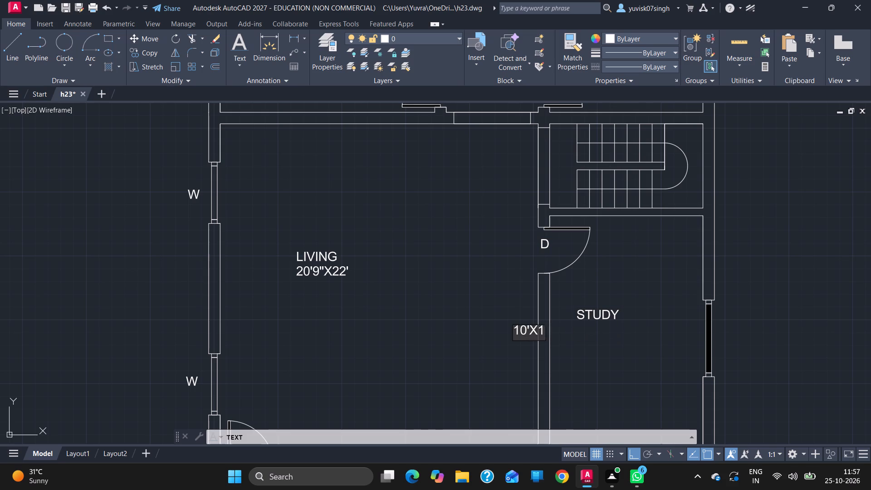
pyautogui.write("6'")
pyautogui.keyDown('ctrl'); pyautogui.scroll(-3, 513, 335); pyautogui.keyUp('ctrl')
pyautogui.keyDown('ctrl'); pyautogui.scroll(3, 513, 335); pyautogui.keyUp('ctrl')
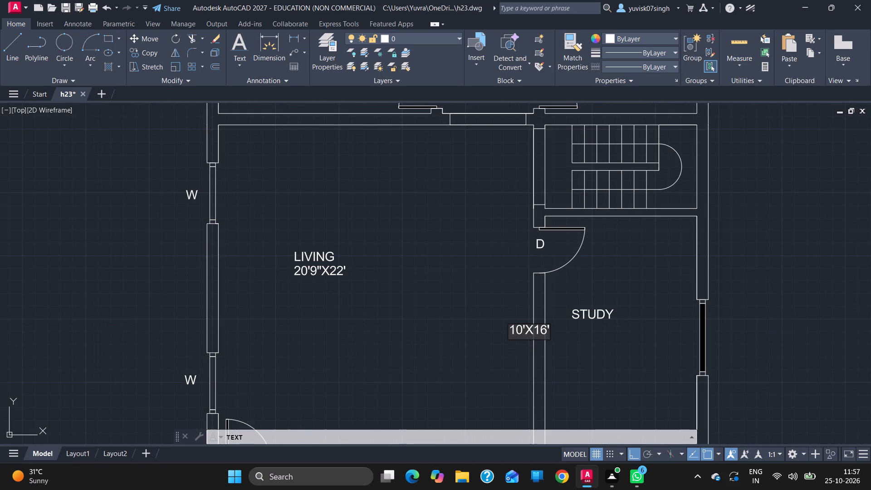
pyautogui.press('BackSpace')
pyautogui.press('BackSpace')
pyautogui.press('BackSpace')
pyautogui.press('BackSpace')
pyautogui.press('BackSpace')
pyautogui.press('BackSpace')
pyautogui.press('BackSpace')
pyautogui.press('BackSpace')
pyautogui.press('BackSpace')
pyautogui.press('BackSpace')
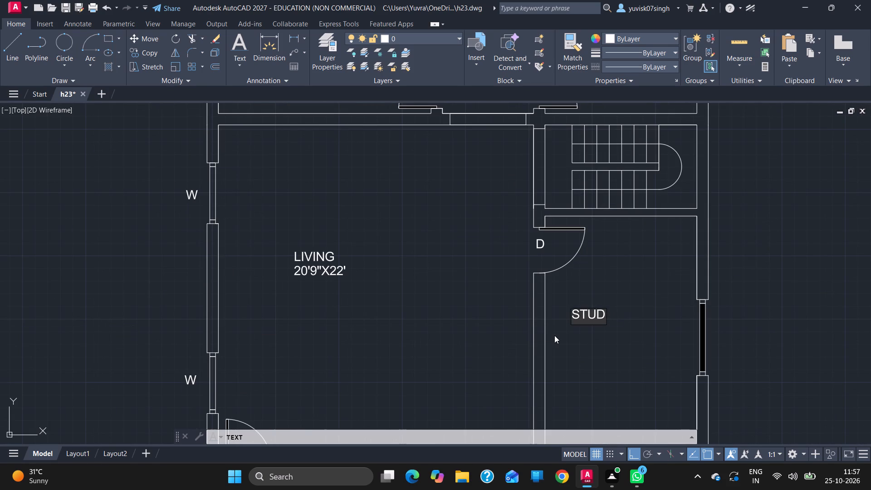
# Complete the STUDY label with a second line reading 10'X16'.
pyautogui.press('y')
pyautogui.press('Return')
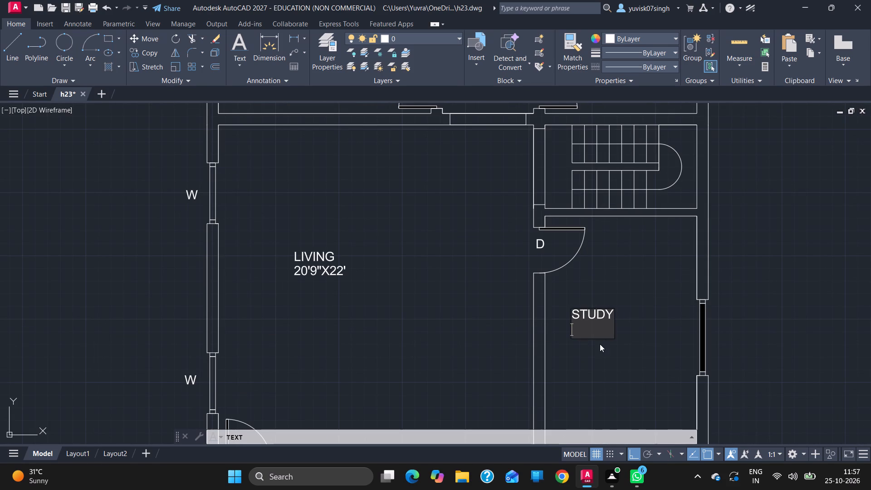
pyautogui.press('1')
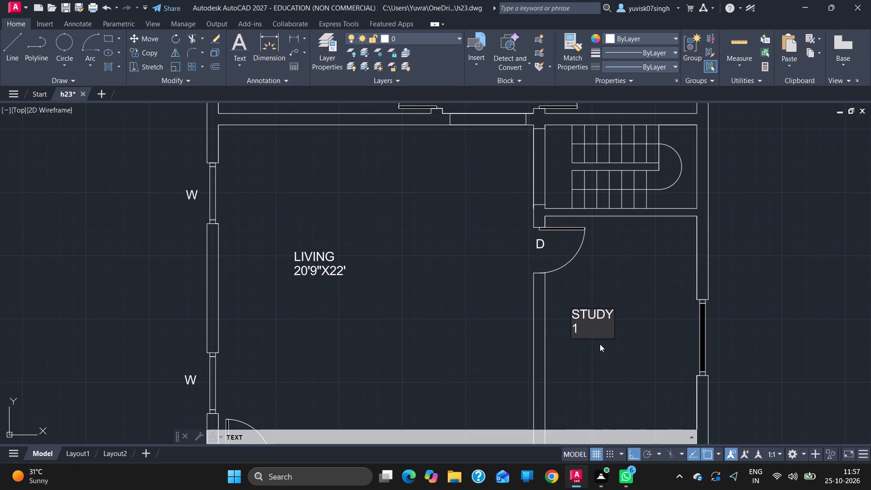
pyautogui.press('0')
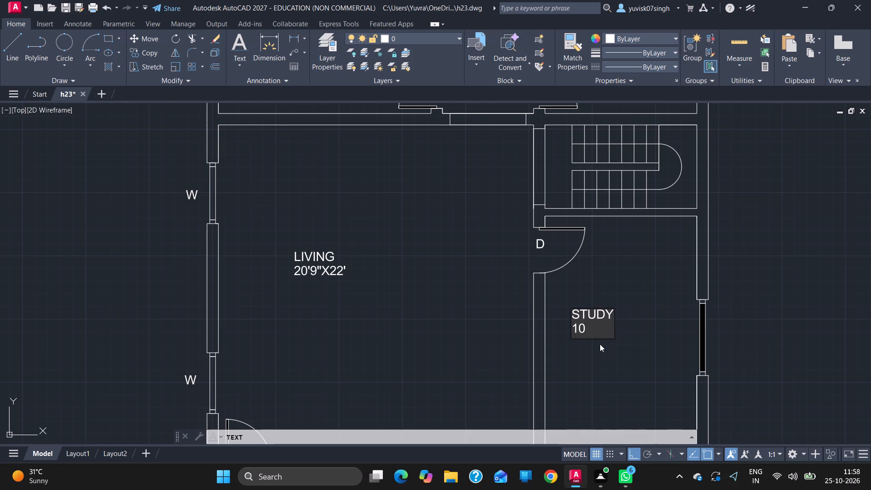
pyautogui.write("'X")
pyautogui.press('1')
pyautogui.write("6'")
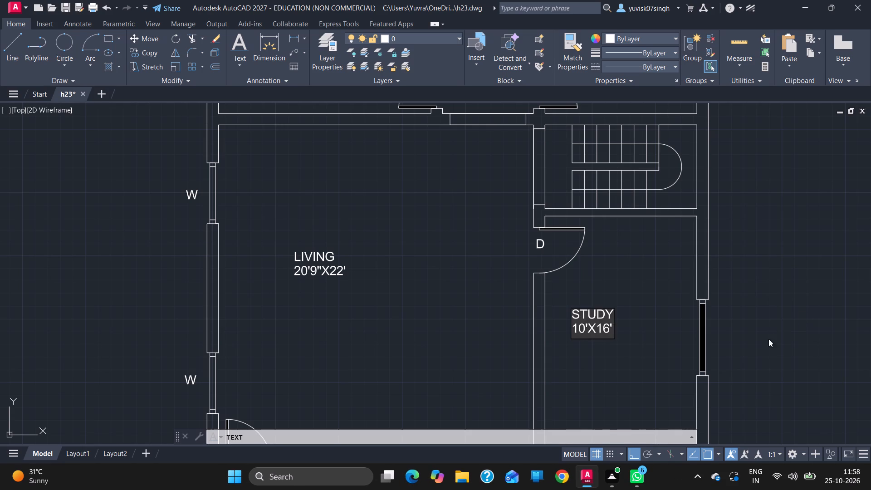
# Label the window in the study's right wall W.
pyautogui.click(717, 353)
pyautogui.press('v')
pyautogui.keyDown('ctrl'); pyautogui.scroll(-3, 787, 303); pyautogui.keyUp('ctrl')
pyautogui.keyDown('ctrl'); pyautogui.scroll(2, 787, 303); pyautogui.keyUp('ctrl')
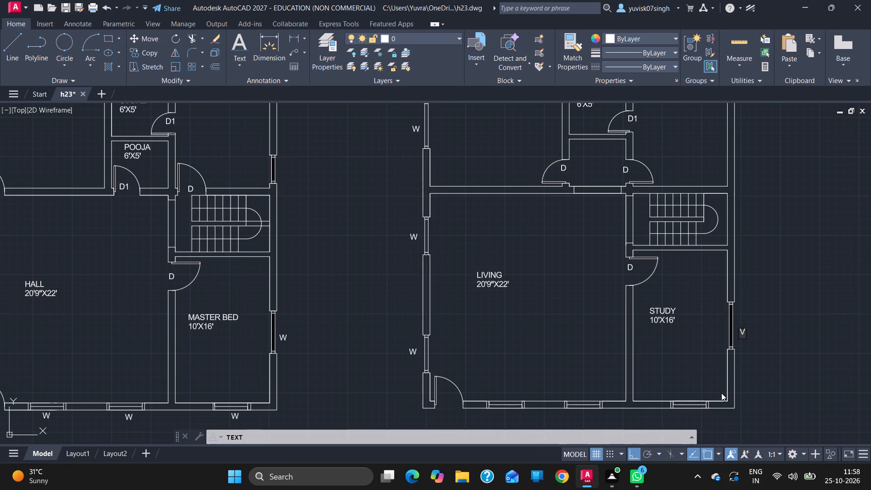
pyautogui.press('BackSpace')
pyautogui.press('w')
# Label the three windows in the right plan's bottom wall, one in the study and two in the living room, W.
pyautogui.click(687, 416)
pyautogui.press('w')
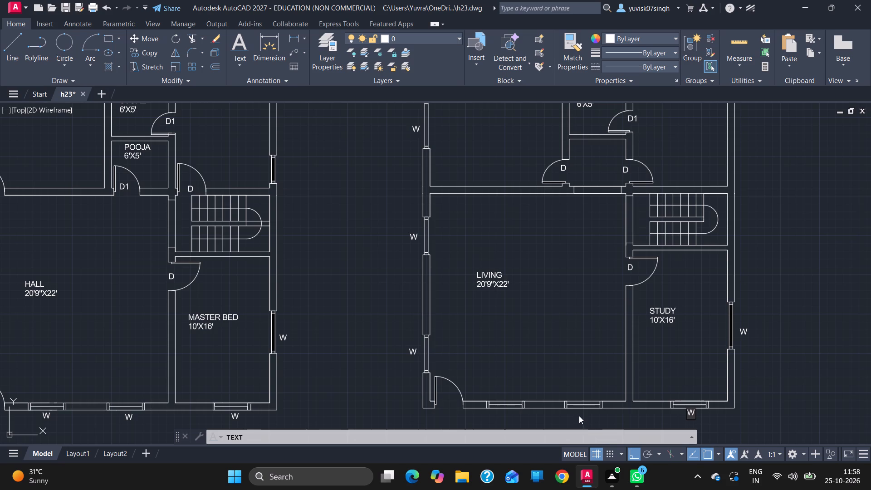
pyautogui.click(580, 418)
pyautogui.press('w')
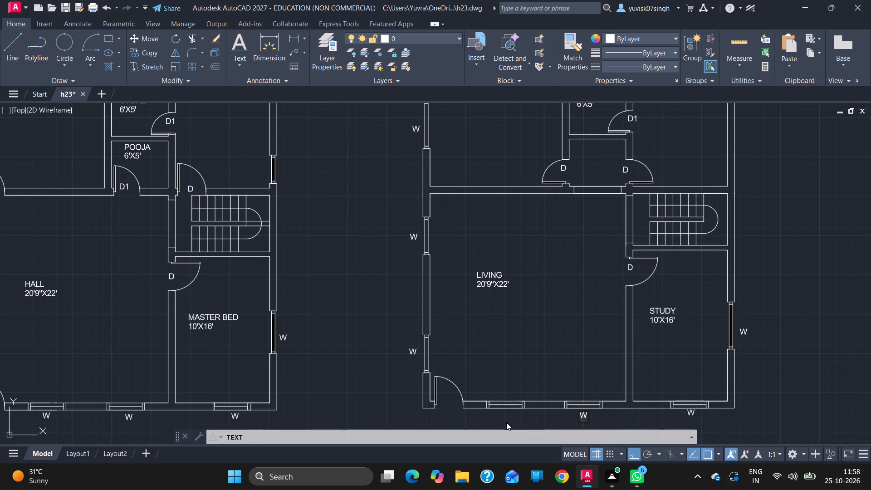
pyautogui.click(503, 419)
pyautogui.press('w')
# Label the entrance door at the living room's lower-left corner D and finish the text command.
pyautogui.click(443, 407)
pyautogui.press('d')
pyautogui.press('Return')
pyautogui.press('Return')
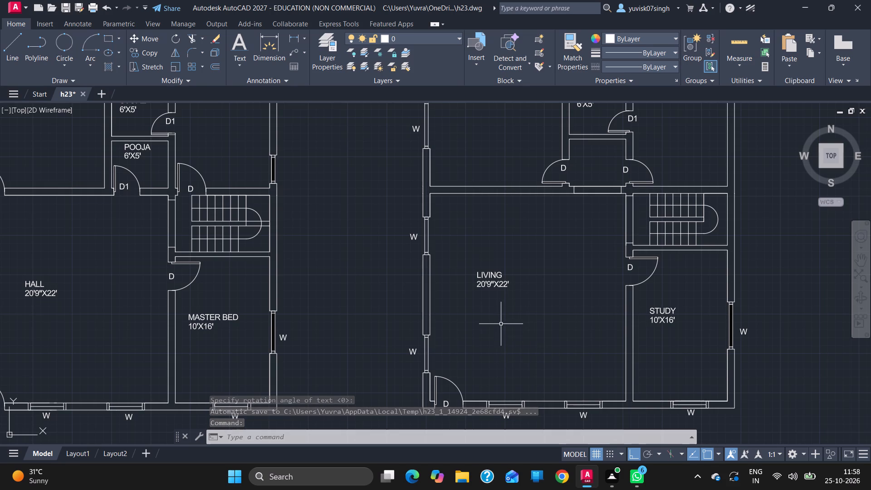
pyautogui.keyDown('ctrl'); pyautogui.scroll(-1, 499, 322); pyautogui.keyUp('ctrl')
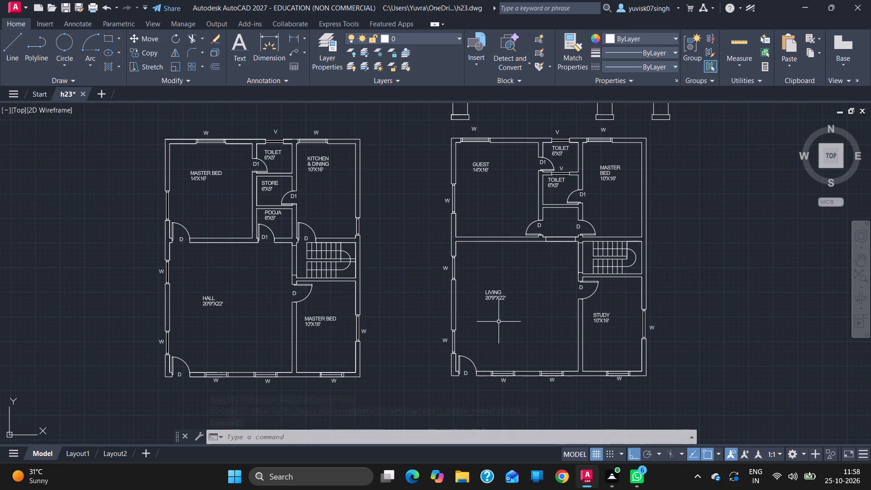